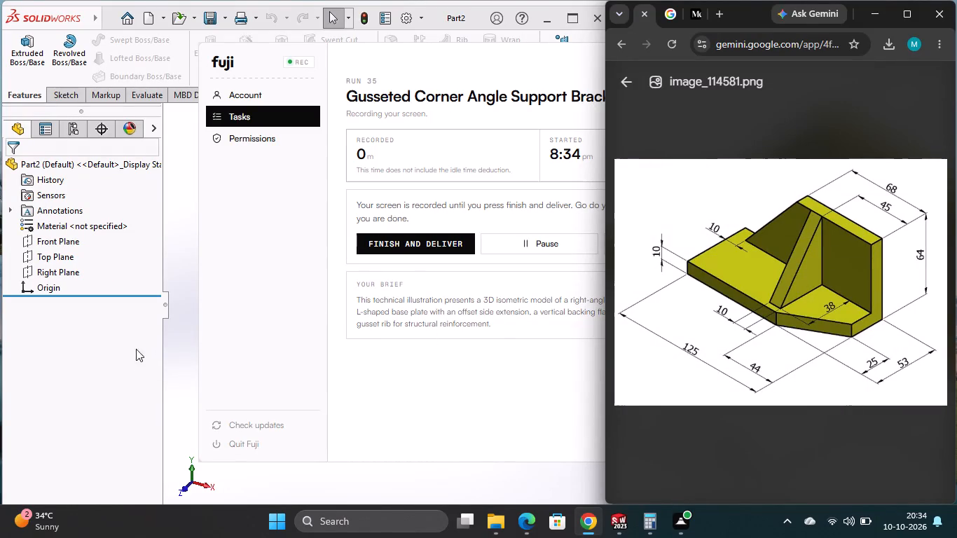
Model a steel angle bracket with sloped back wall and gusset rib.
Bring the empty SOLIDWORKS part forward and close the browser window holding the dimensioned bracket image.
click(127, 366)
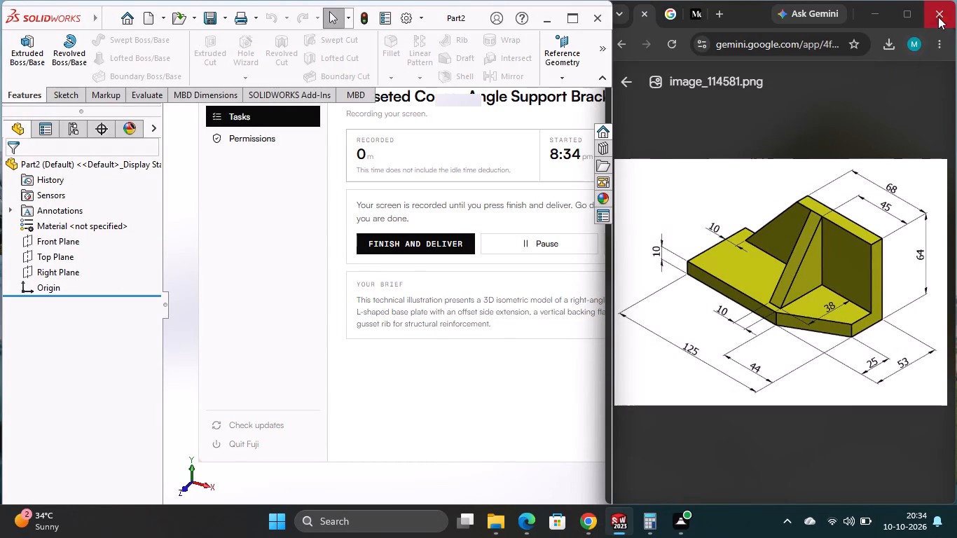
click(937, 15)
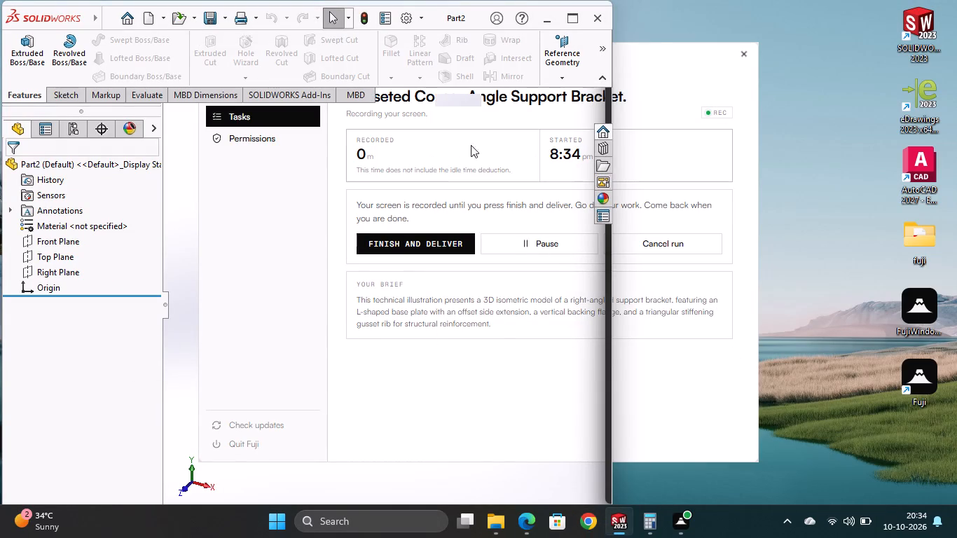
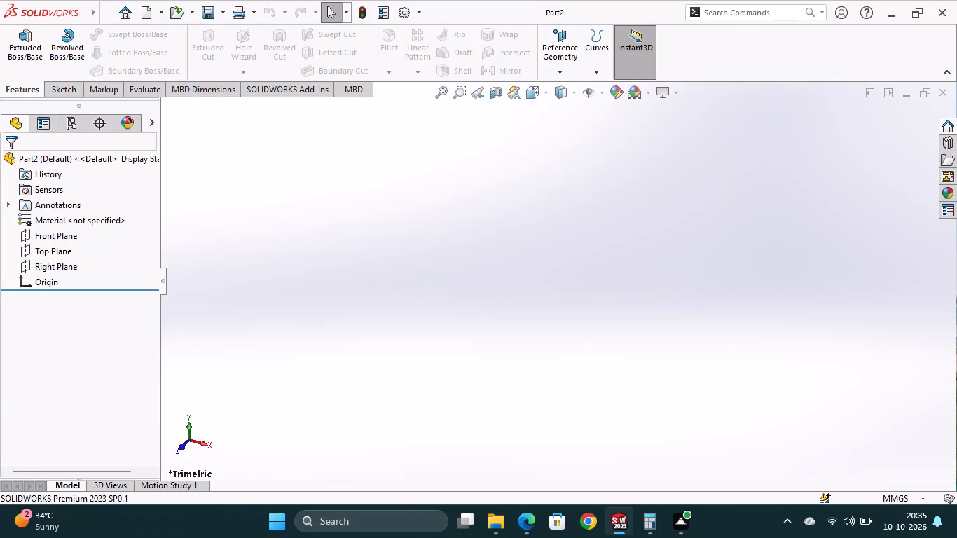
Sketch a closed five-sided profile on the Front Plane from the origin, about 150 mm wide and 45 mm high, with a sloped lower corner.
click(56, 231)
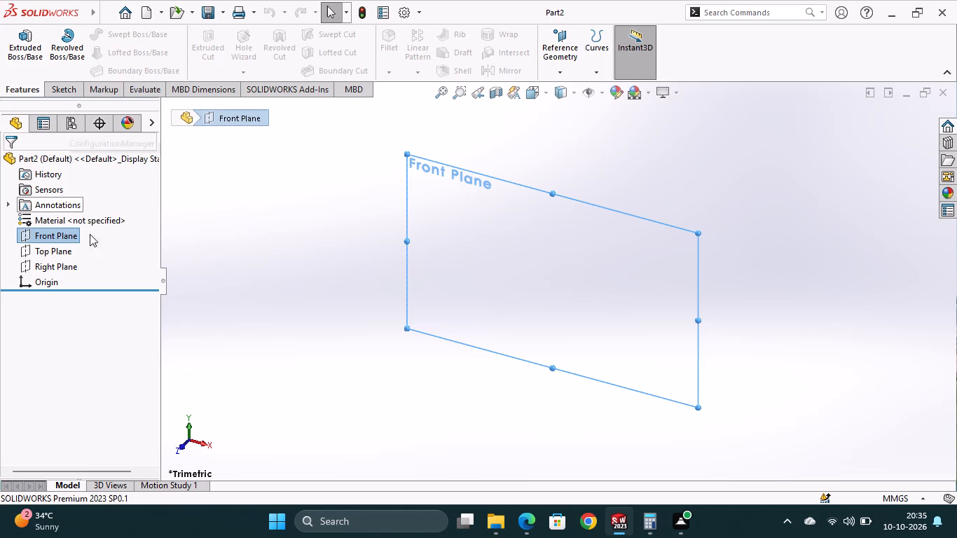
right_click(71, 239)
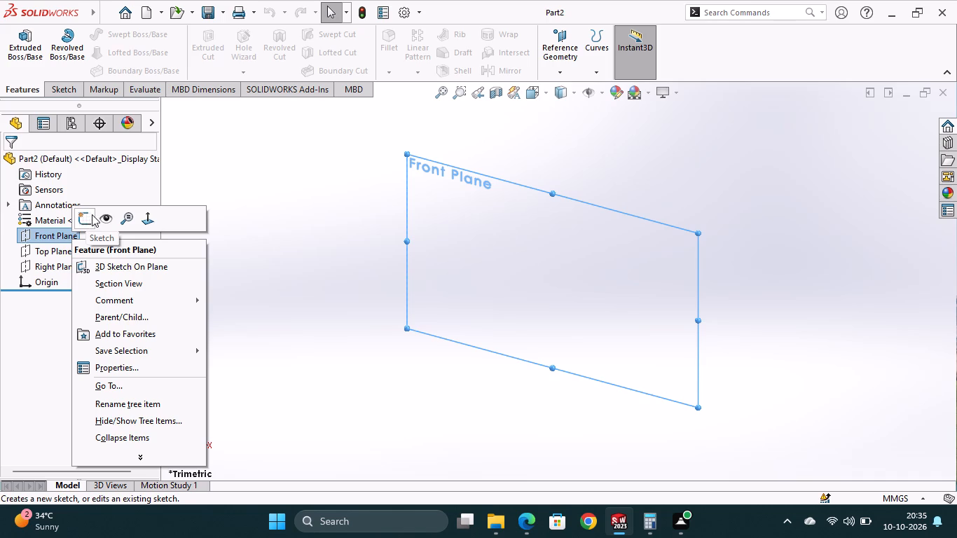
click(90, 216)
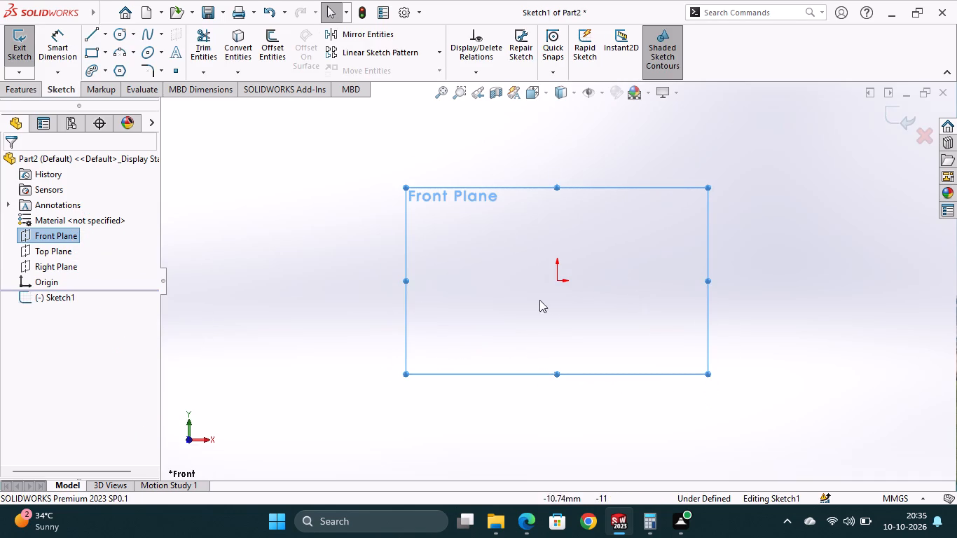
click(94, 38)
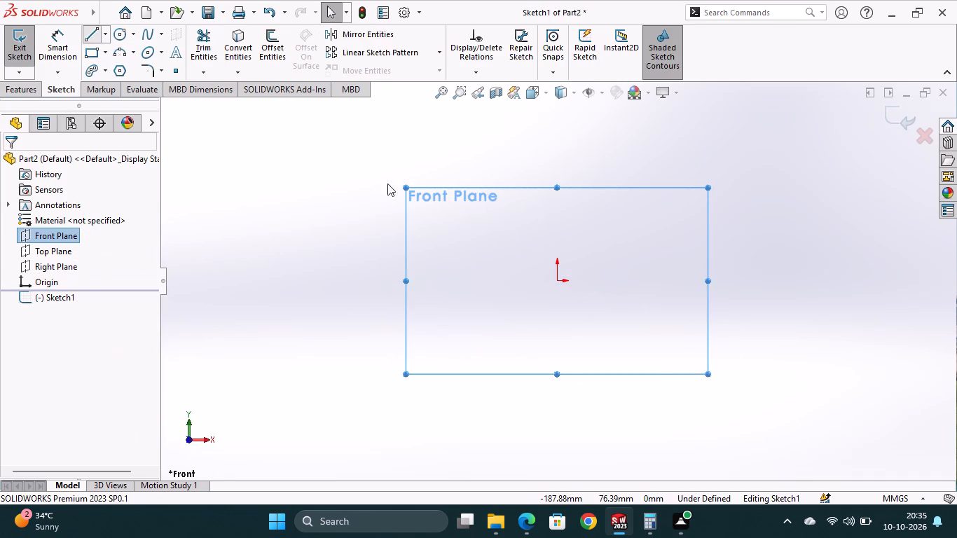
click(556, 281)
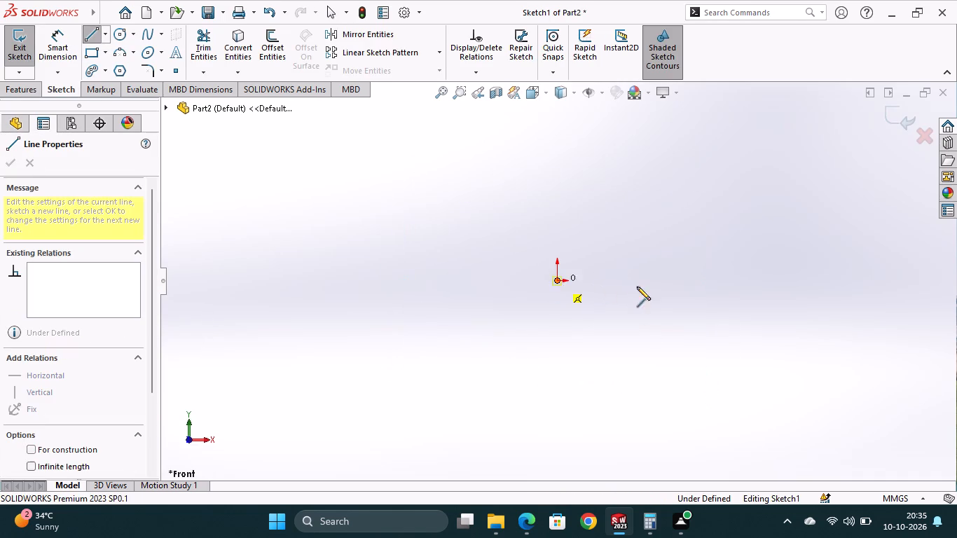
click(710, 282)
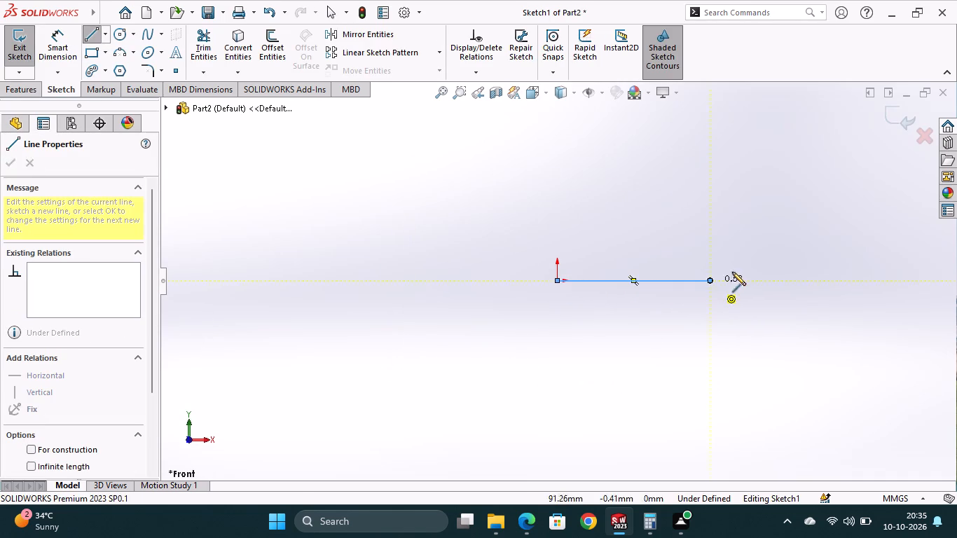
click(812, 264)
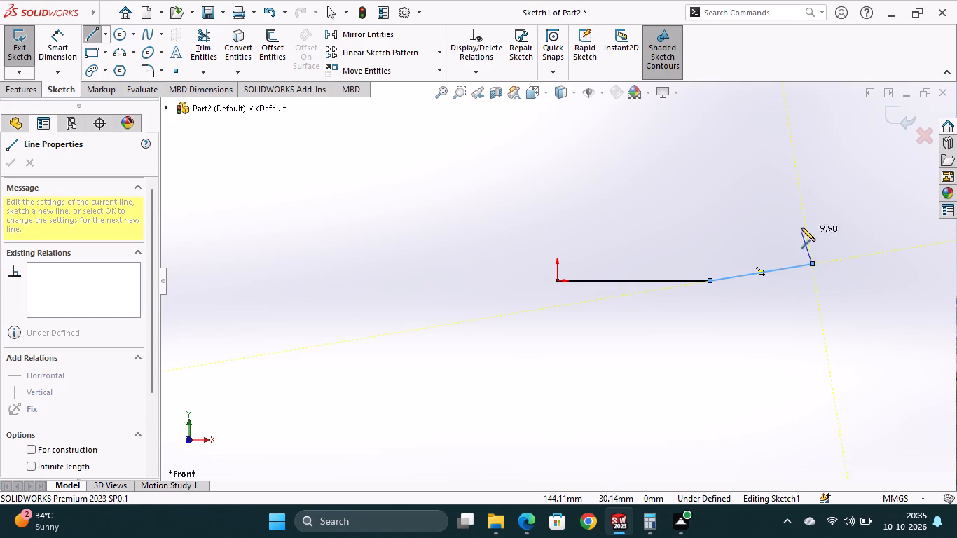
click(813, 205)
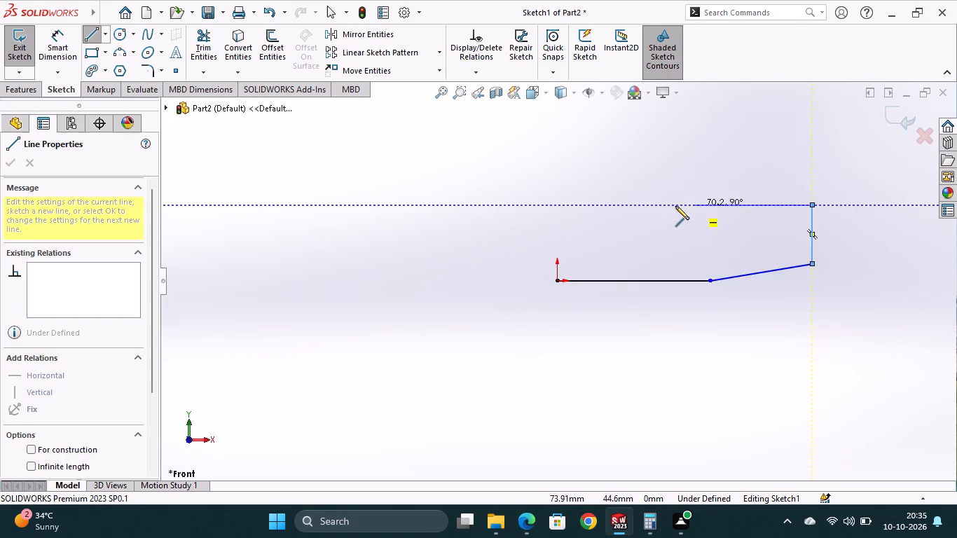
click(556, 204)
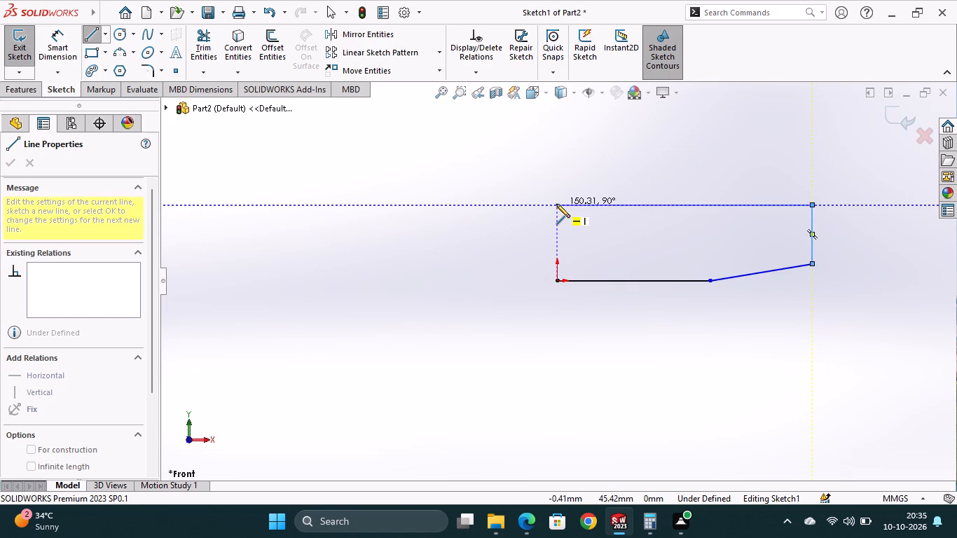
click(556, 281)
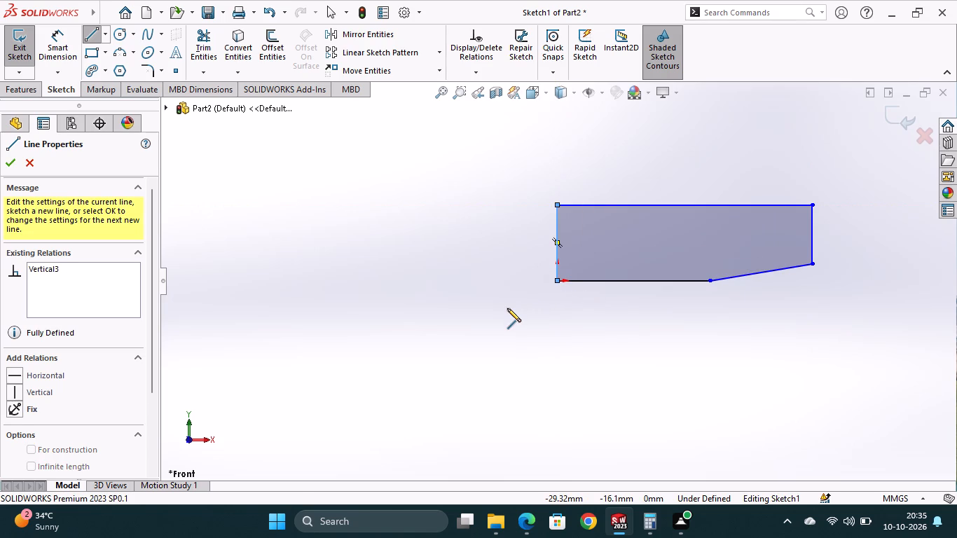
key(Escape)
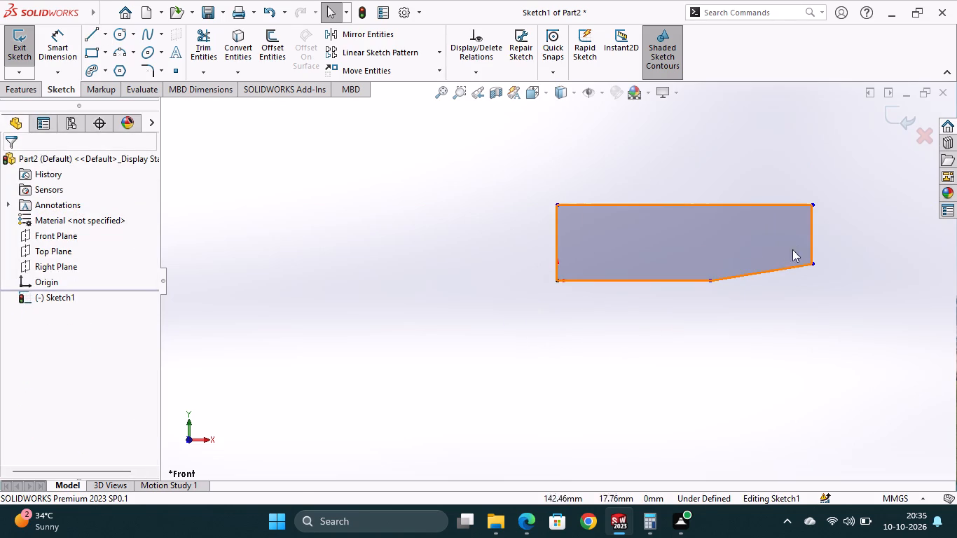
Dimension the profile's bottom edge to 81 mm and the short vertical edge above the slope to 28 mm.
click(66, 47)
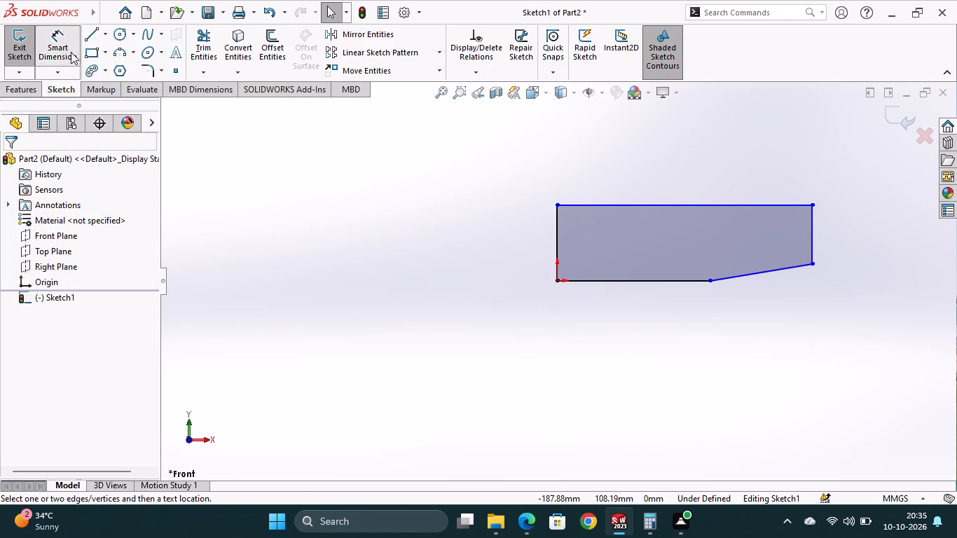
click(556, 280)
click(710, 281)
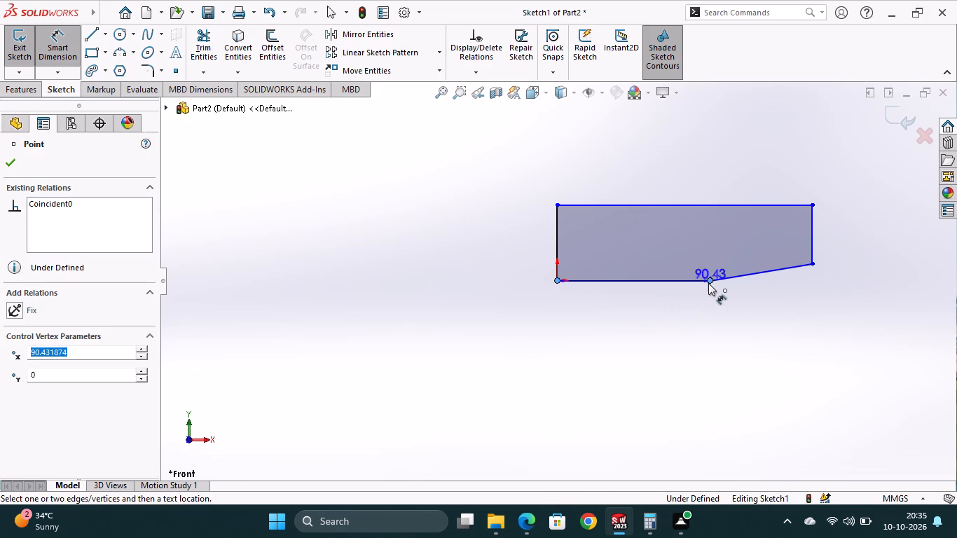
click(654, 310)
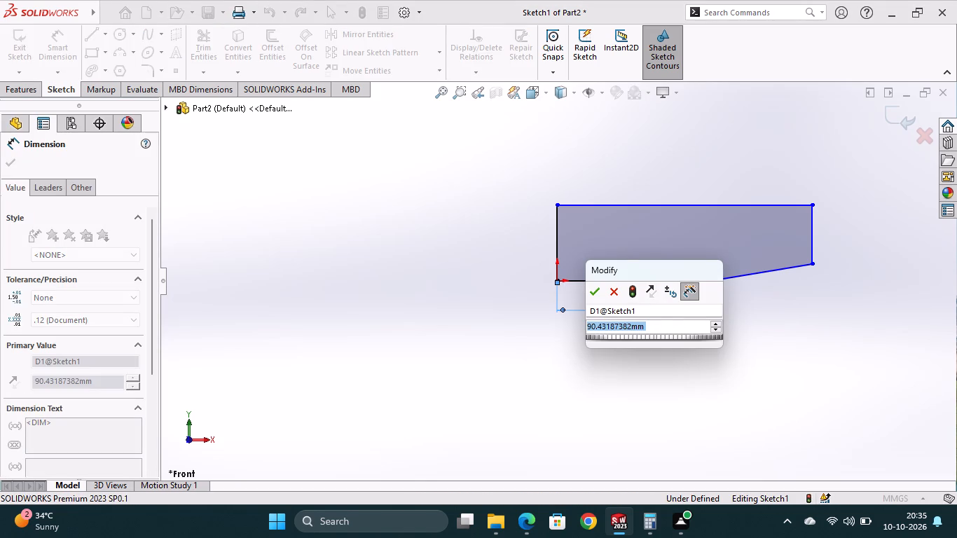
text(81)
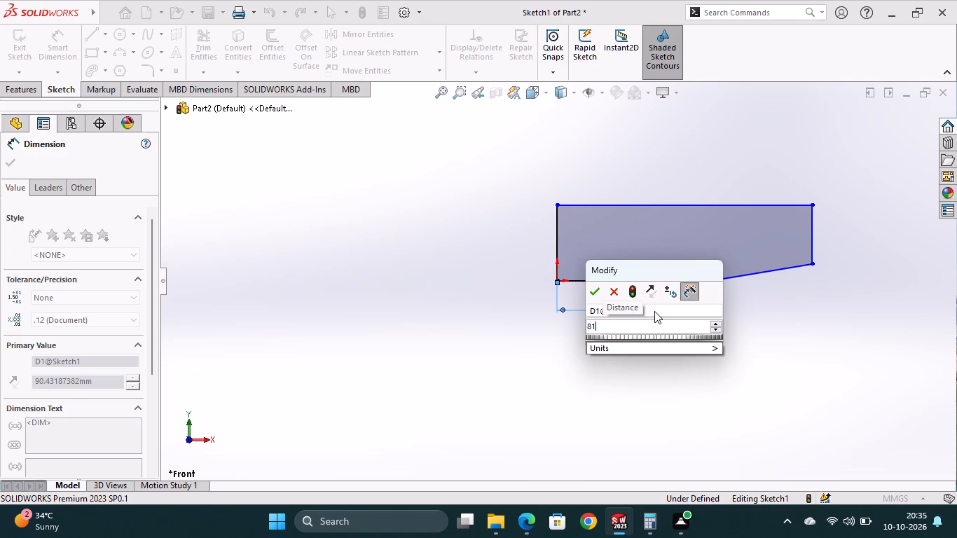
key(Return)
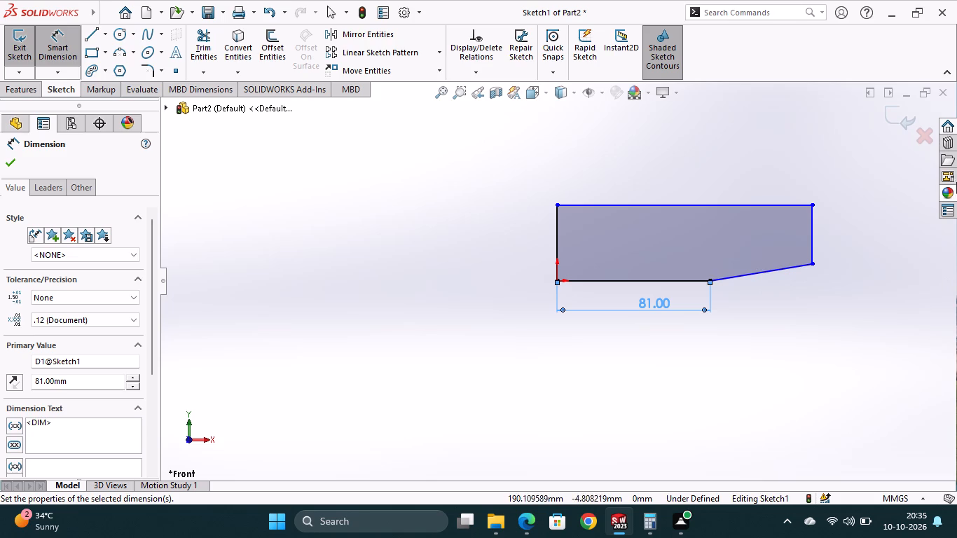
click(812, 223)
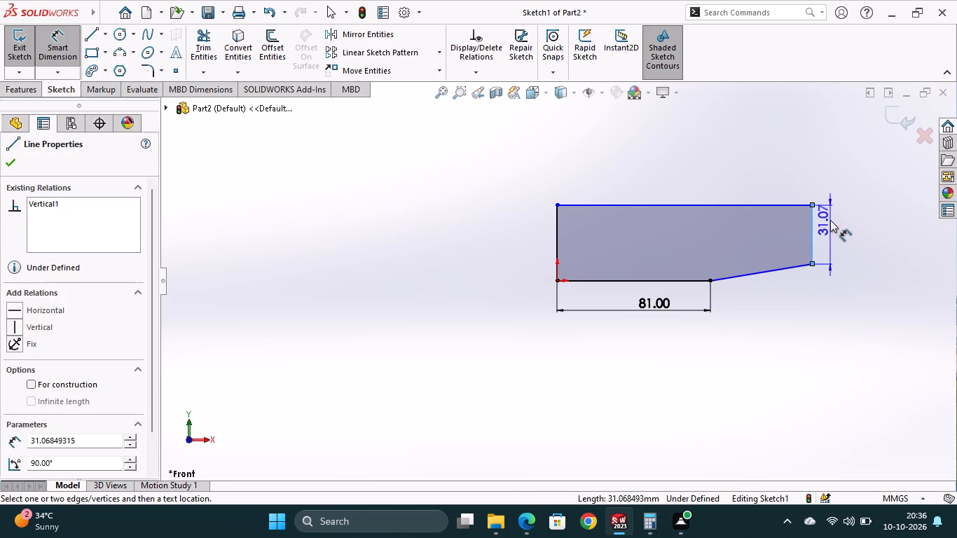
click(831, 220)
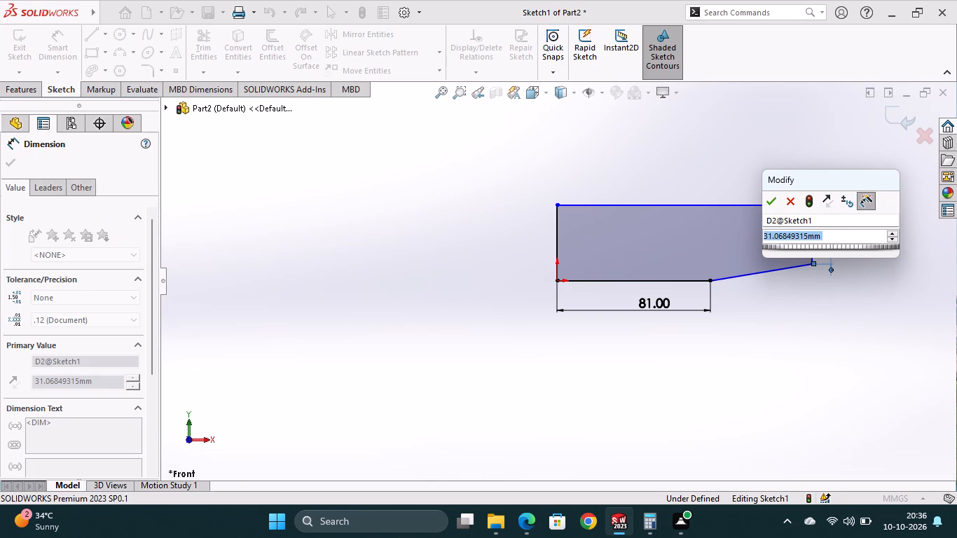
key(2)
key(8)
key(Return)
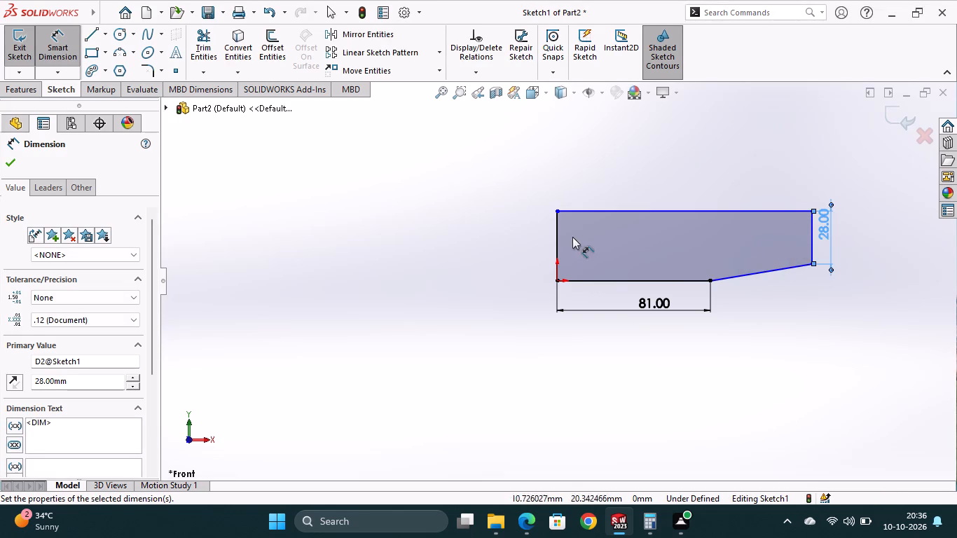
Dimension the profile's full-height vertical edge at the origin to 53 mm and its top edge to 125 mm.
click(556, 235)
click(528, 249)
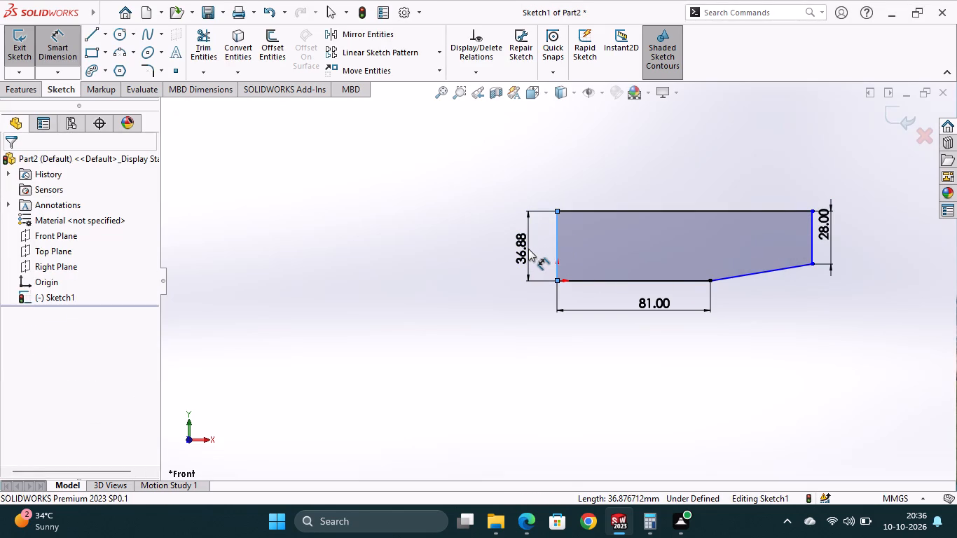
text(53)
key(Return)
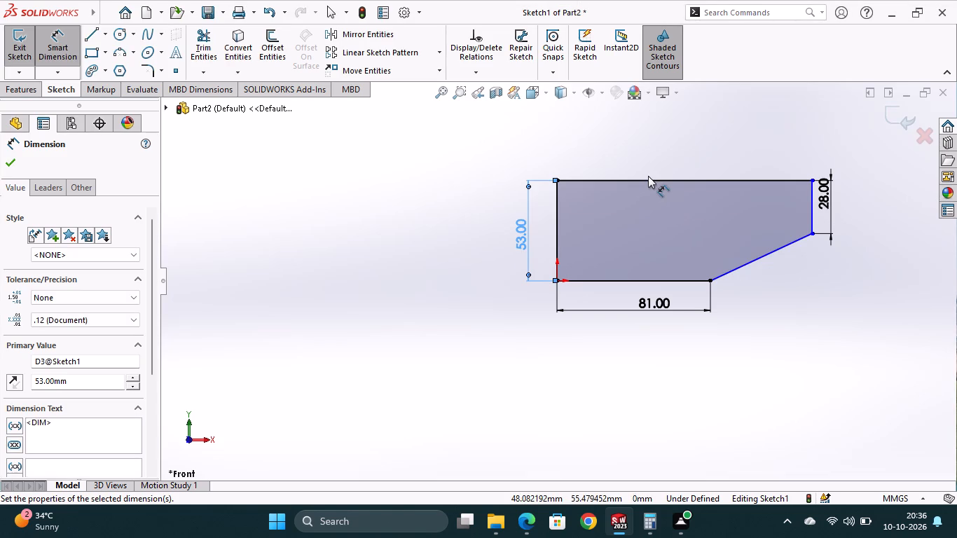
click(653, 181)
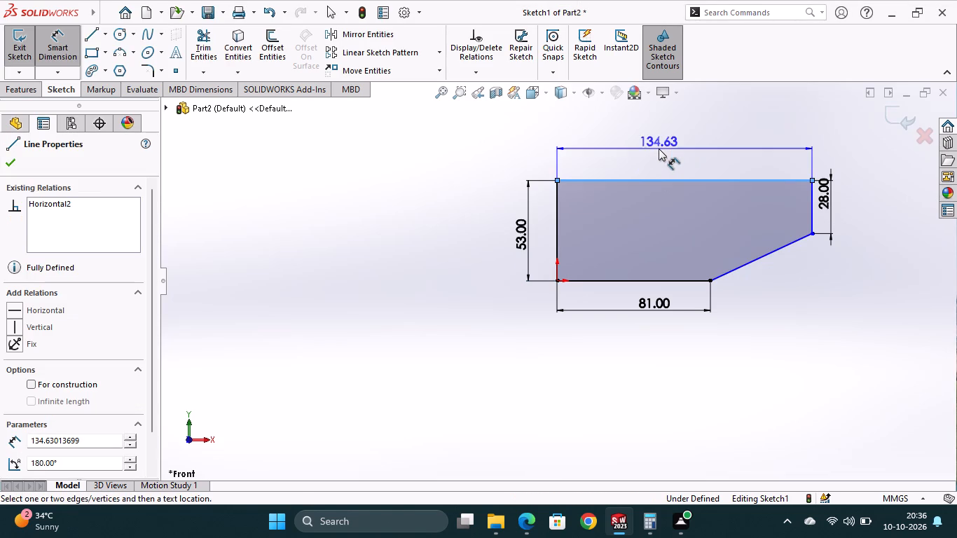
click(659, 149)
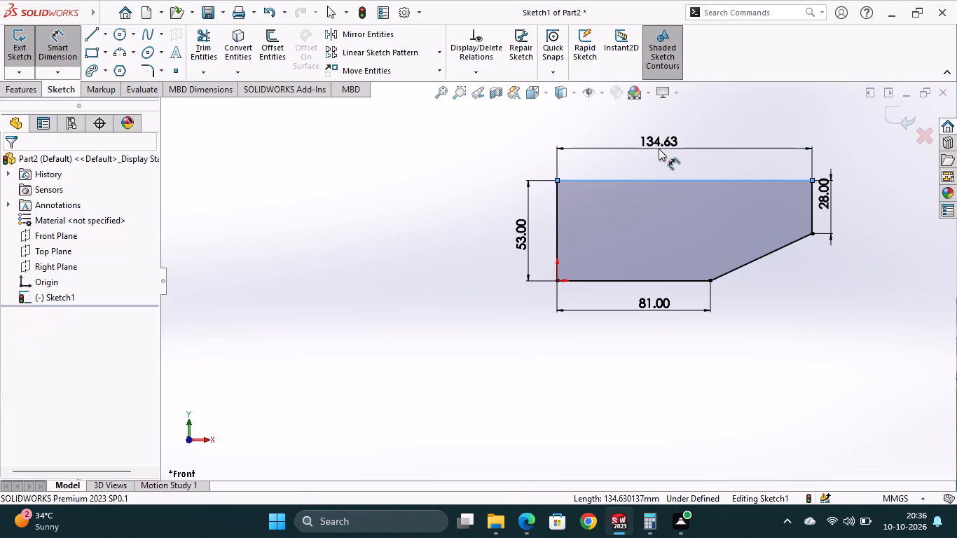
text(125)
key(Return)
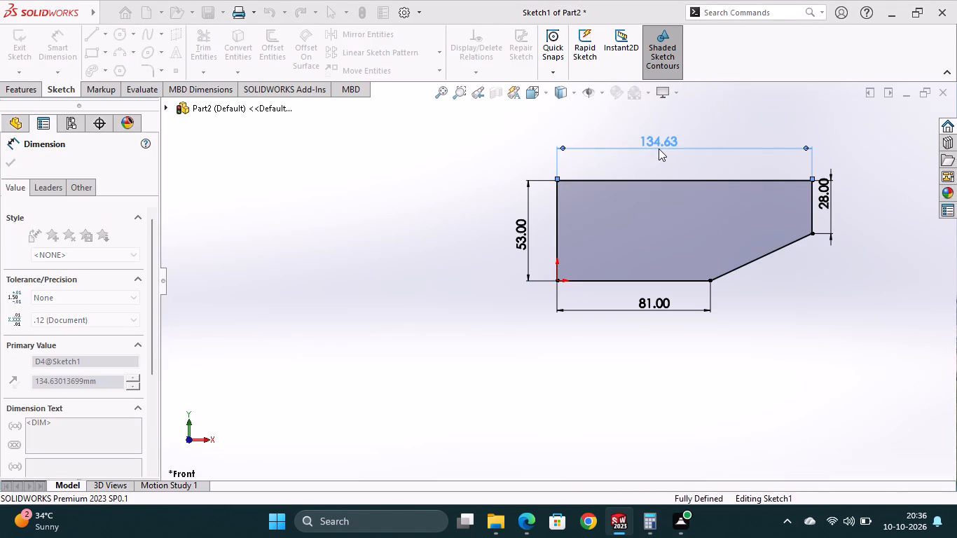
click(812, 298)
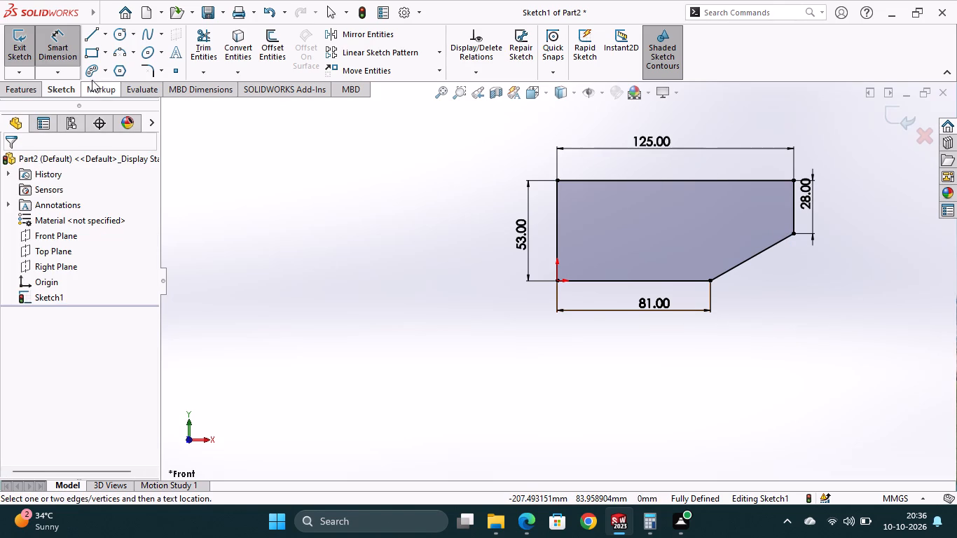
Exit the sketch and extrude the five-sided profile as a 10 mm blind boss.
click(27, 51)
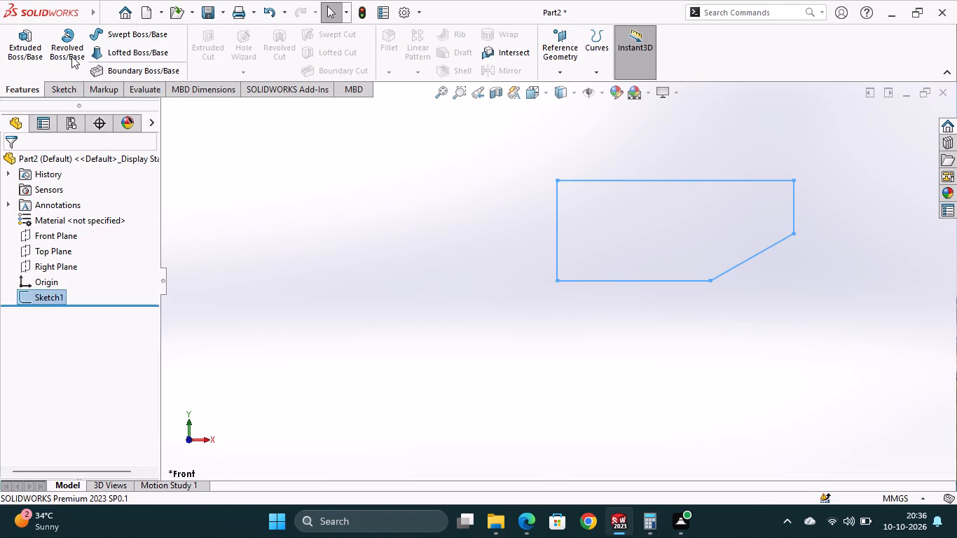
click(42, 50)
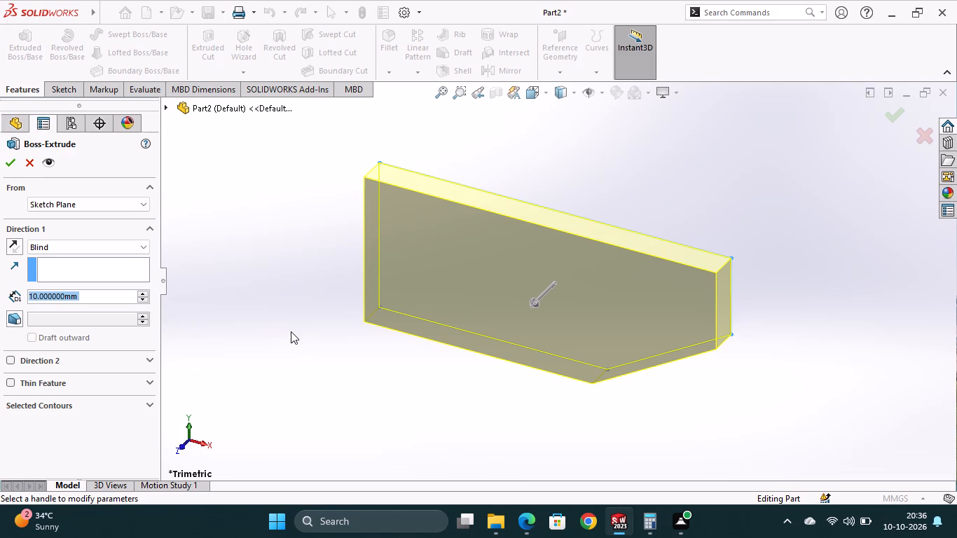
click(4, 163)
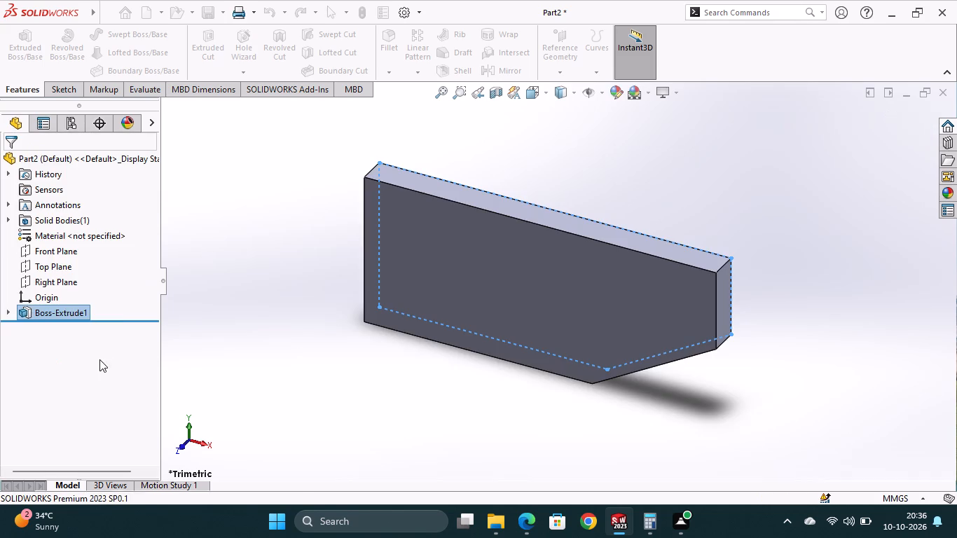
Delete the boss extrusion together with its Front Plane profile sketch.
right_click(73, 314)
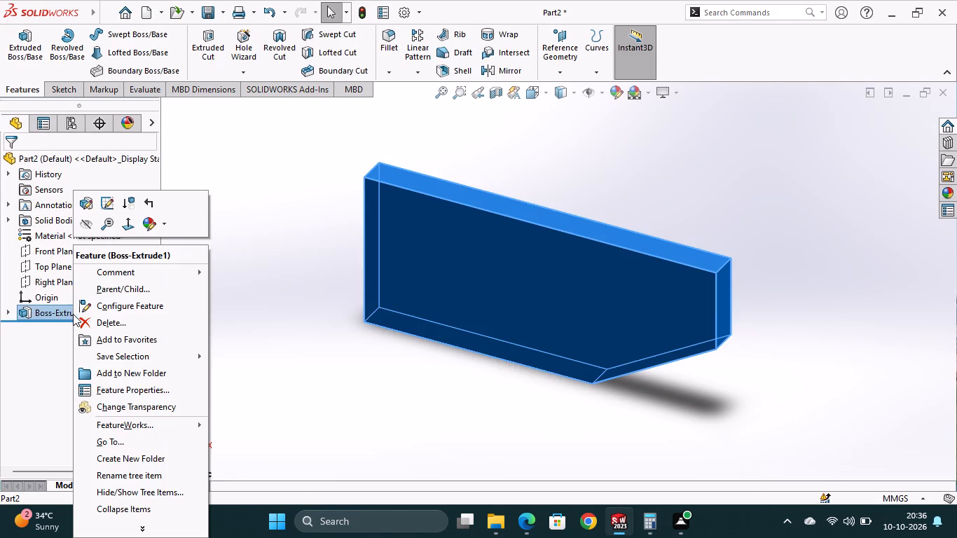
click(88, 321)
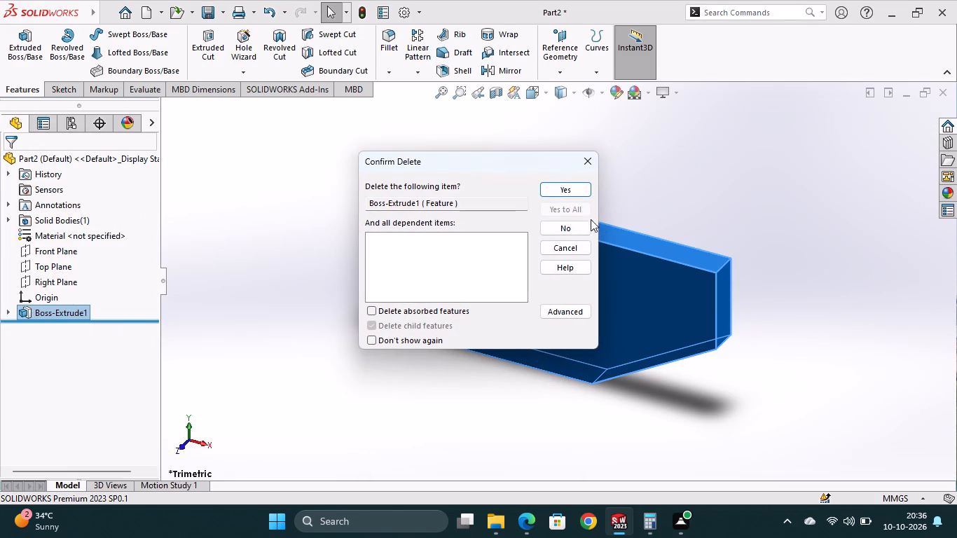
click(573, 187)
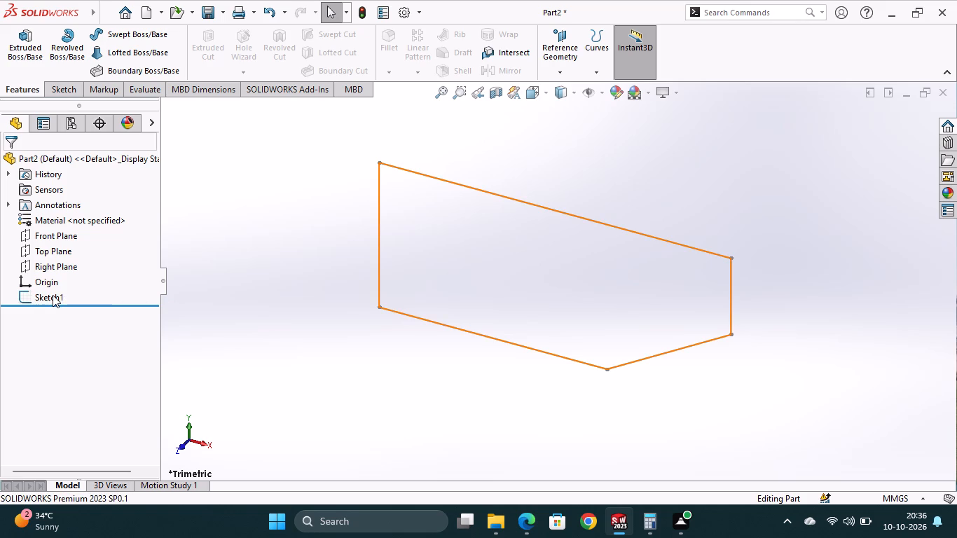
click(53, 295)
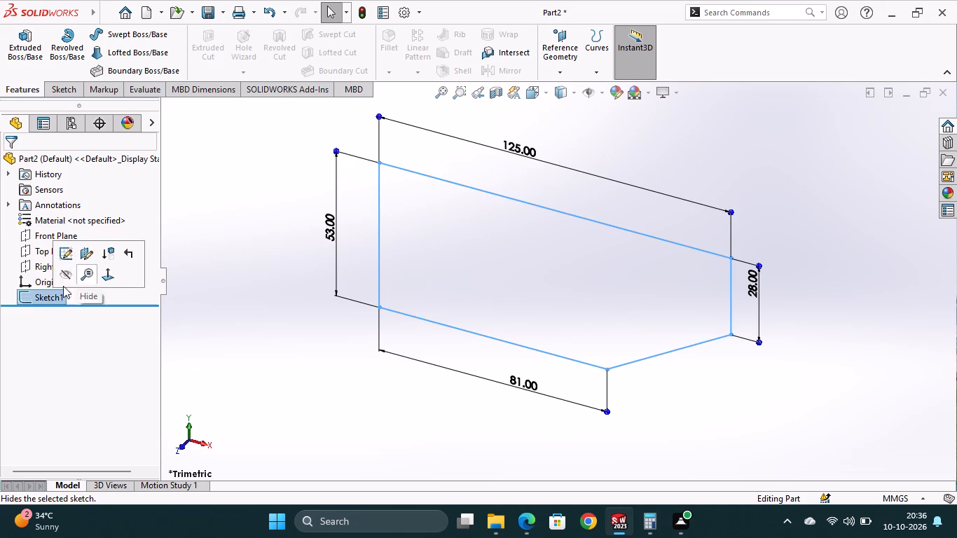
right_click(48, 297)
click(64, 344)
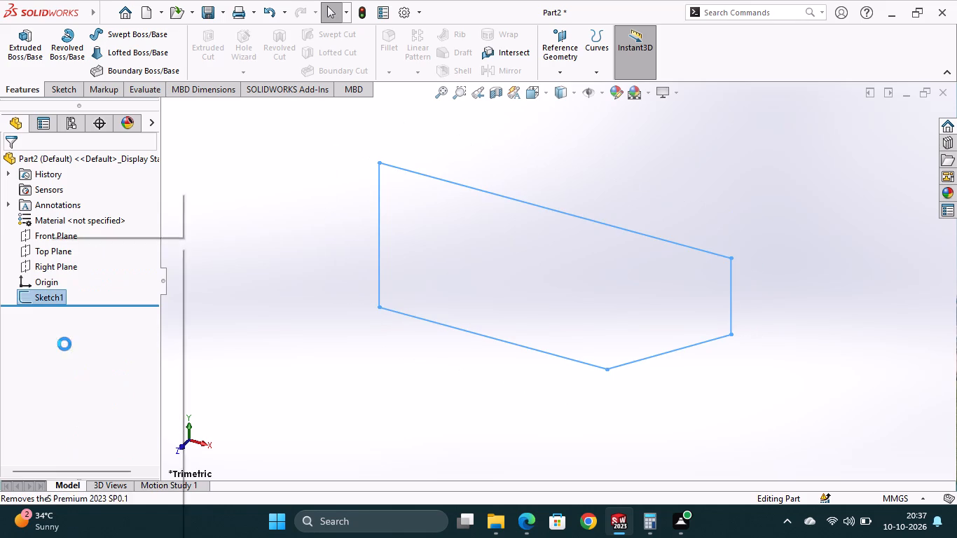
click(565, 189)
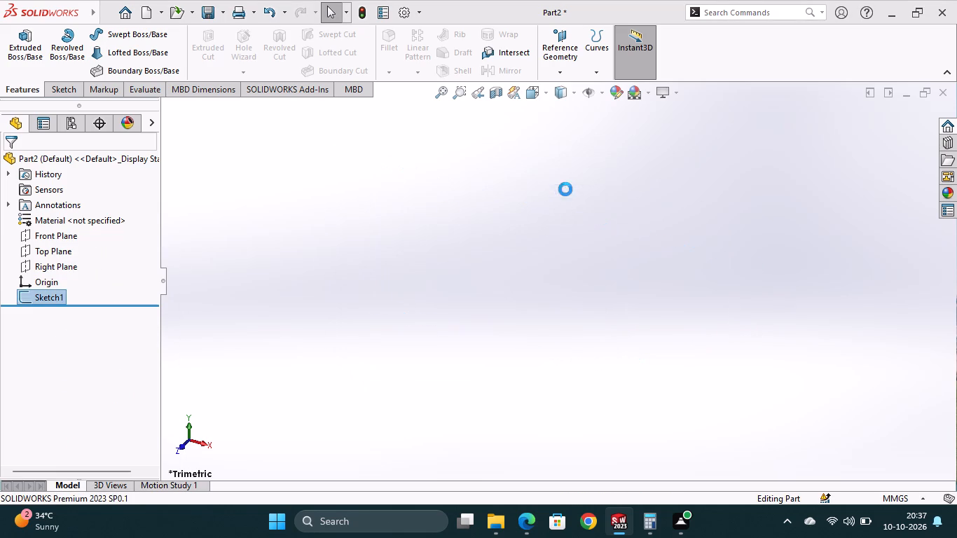
On the Top Plane, sketch a closed five-sided profile from the origin with a sloped lower corner, about 162 mm long and 71 mm high.
click(53, 256)
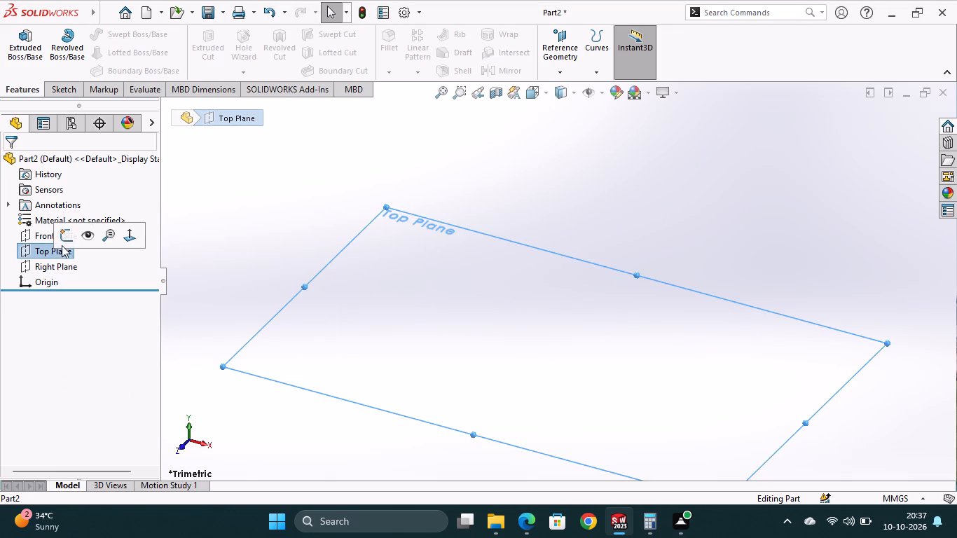
click(67, 240)
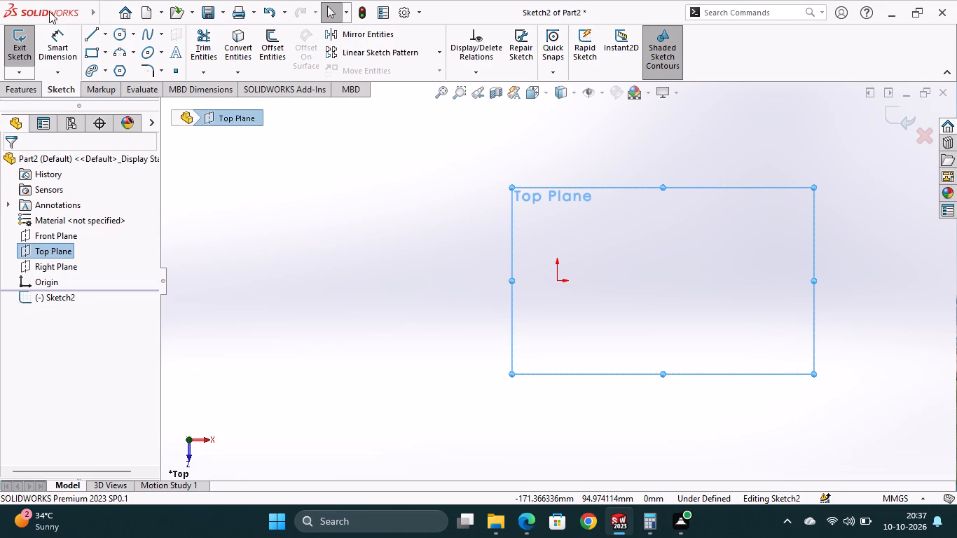
click(99, 36)
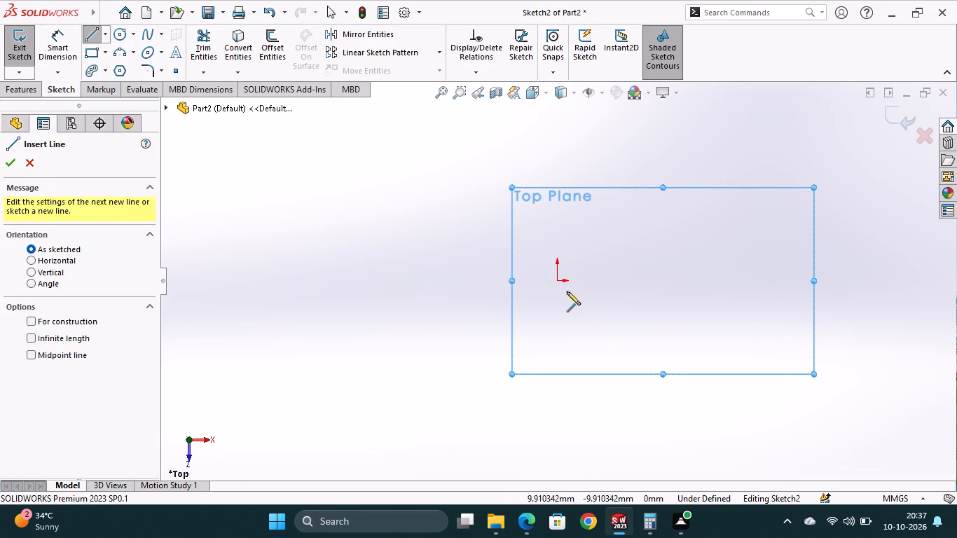
click(558, 280)
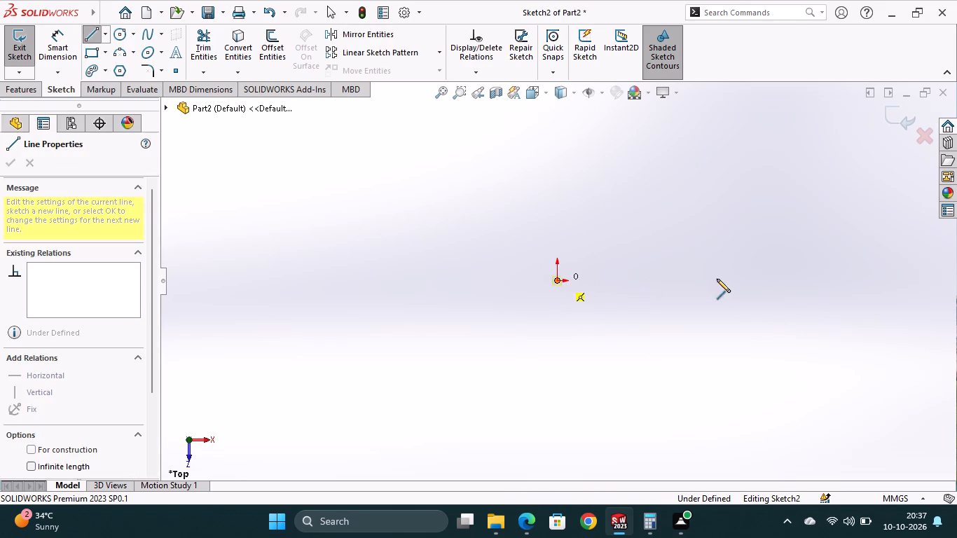
click(737, 280)
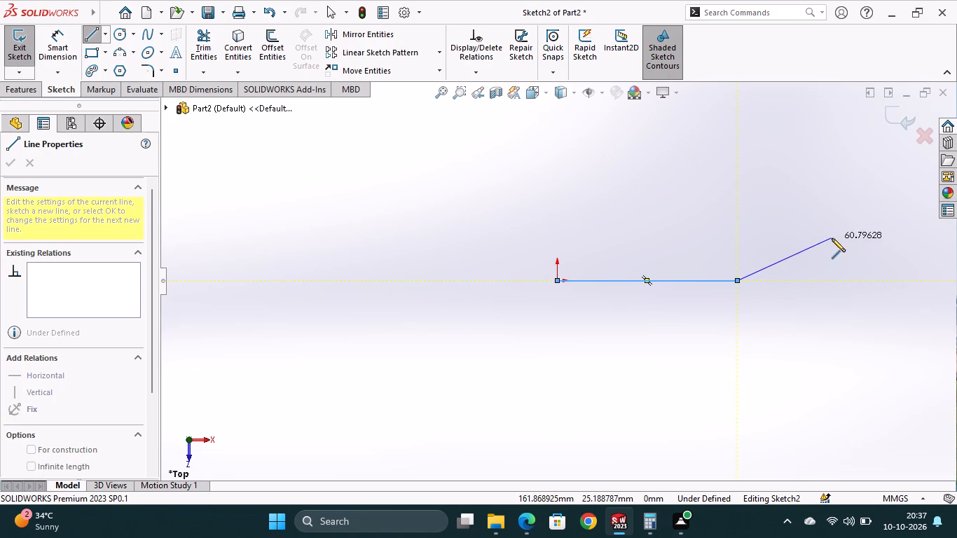
click(832, 237)
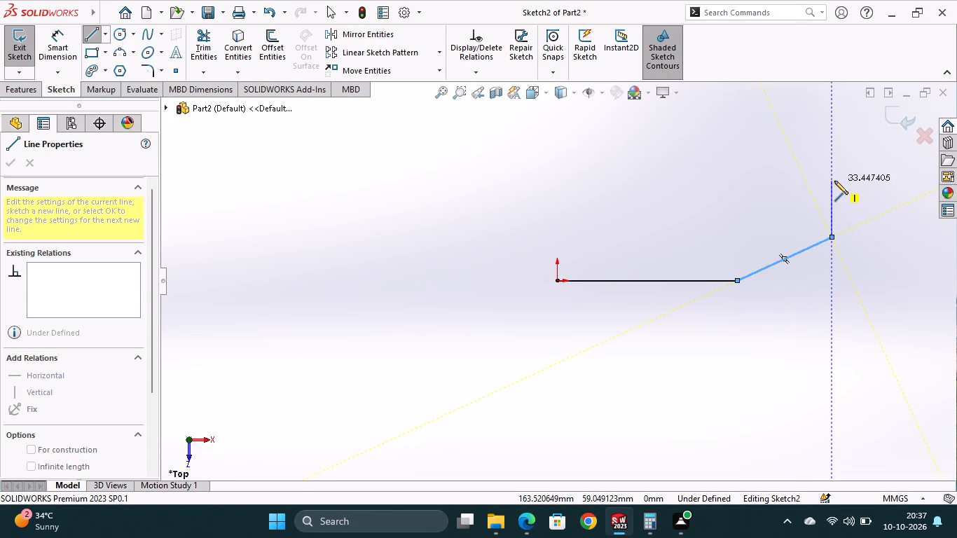
click(834, 167)
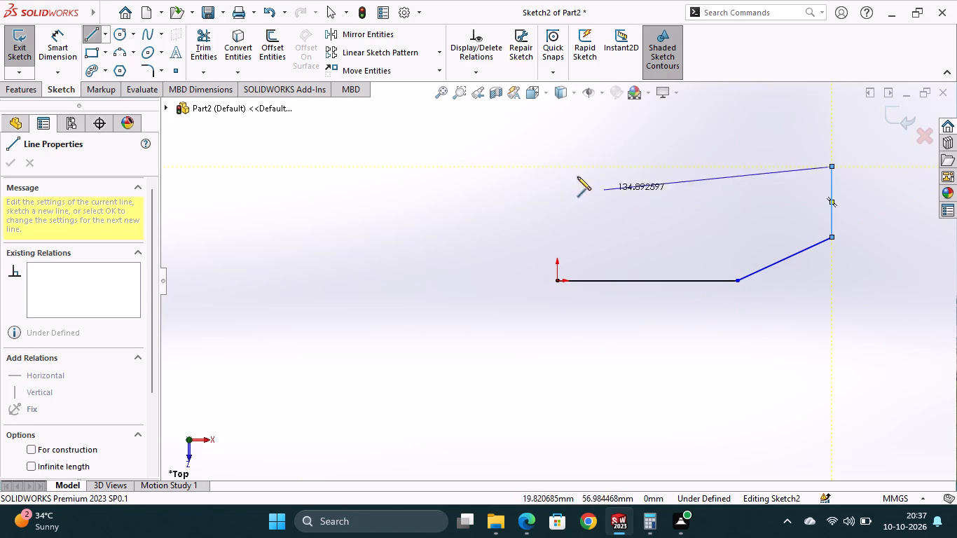
click(556, 160)
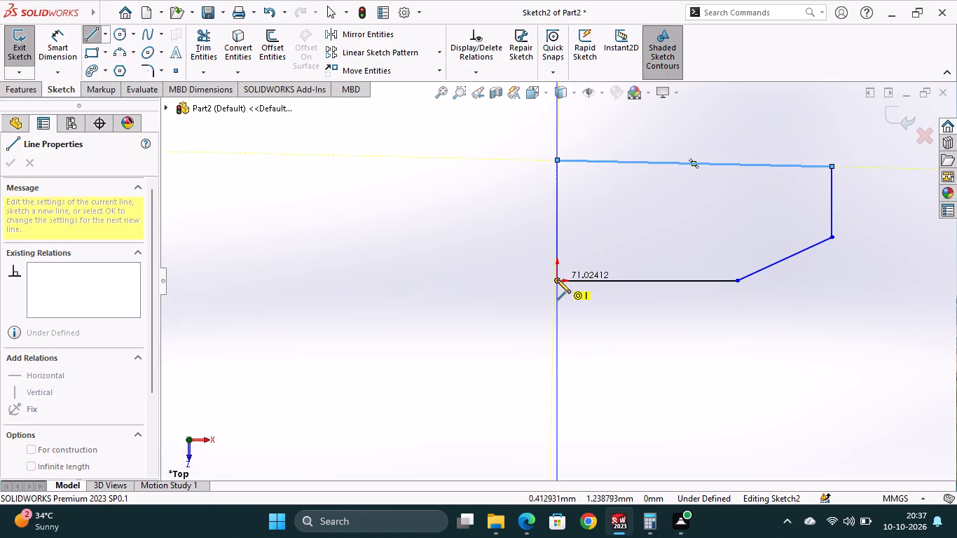
click(557, 280)
key(Escape)
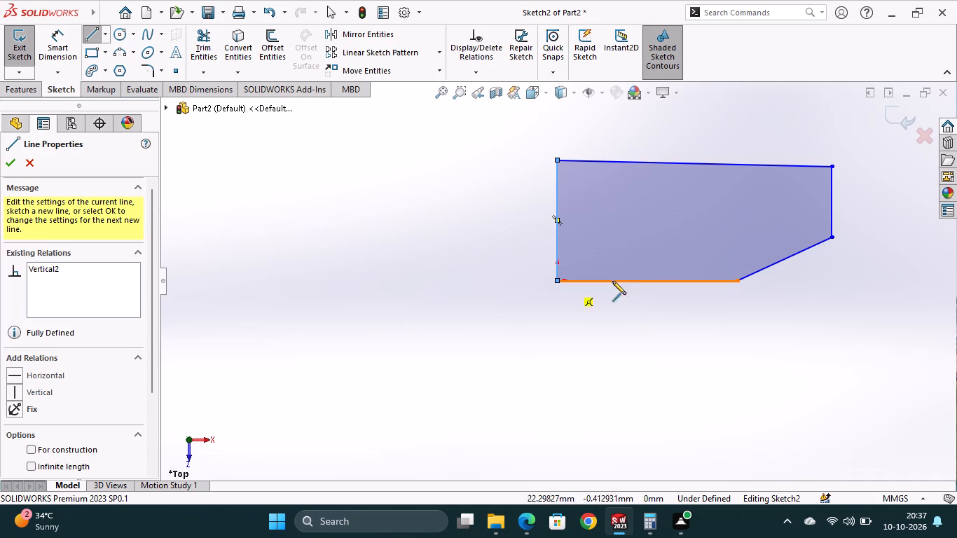
key(Escape)
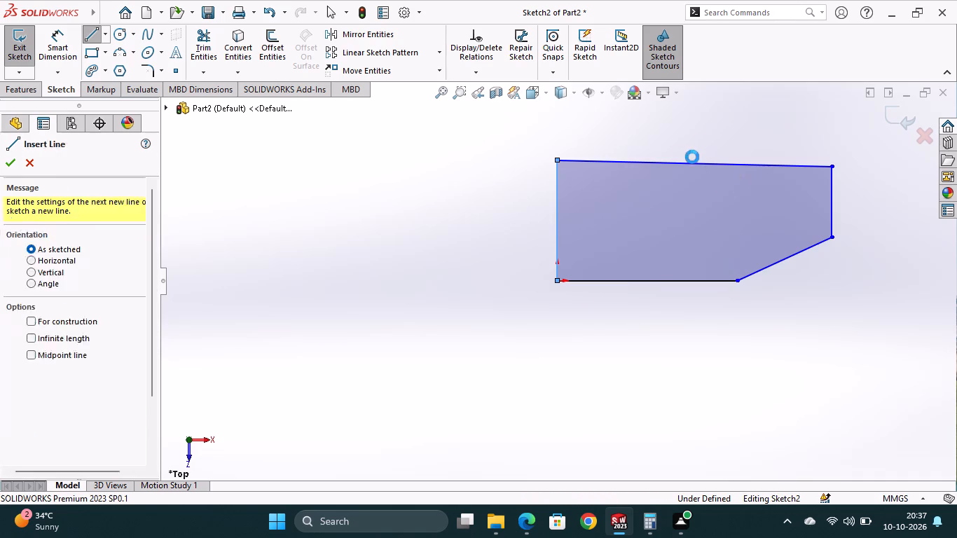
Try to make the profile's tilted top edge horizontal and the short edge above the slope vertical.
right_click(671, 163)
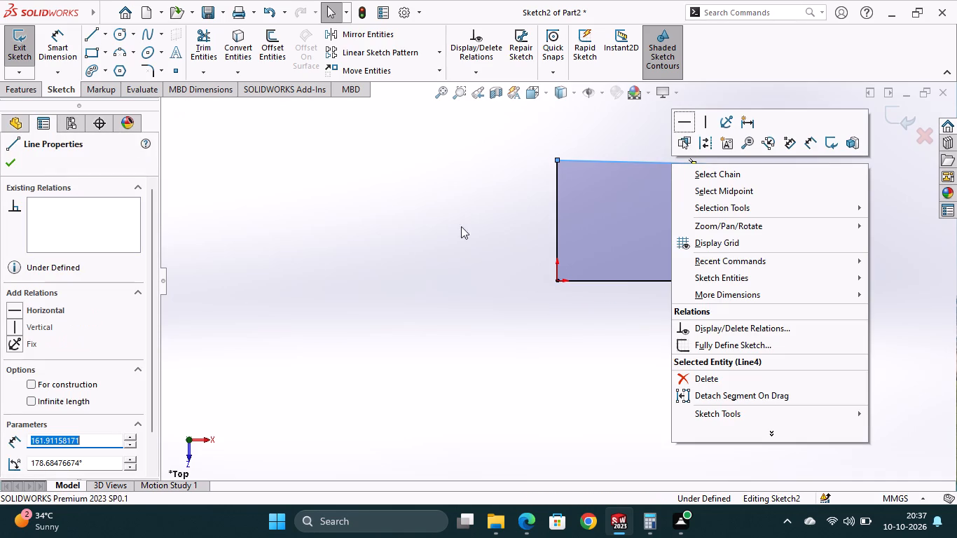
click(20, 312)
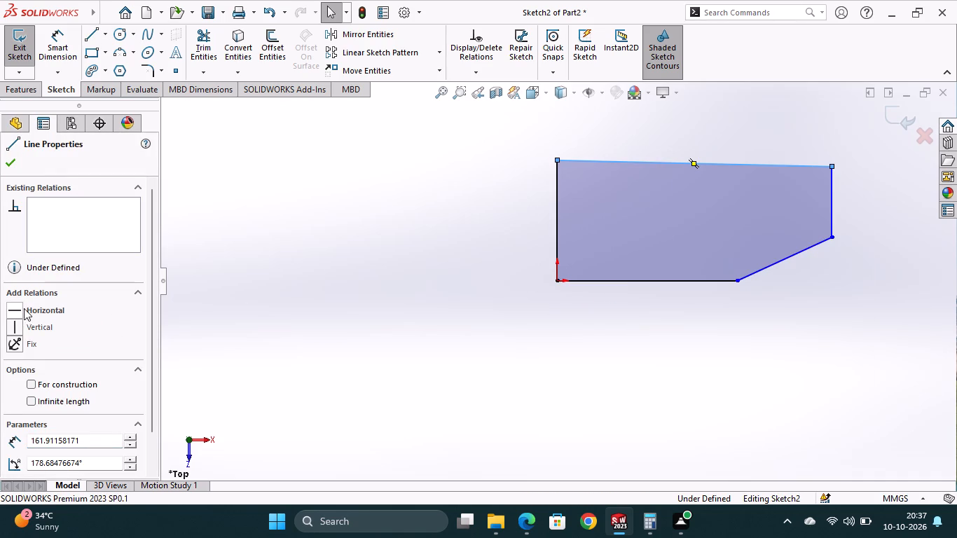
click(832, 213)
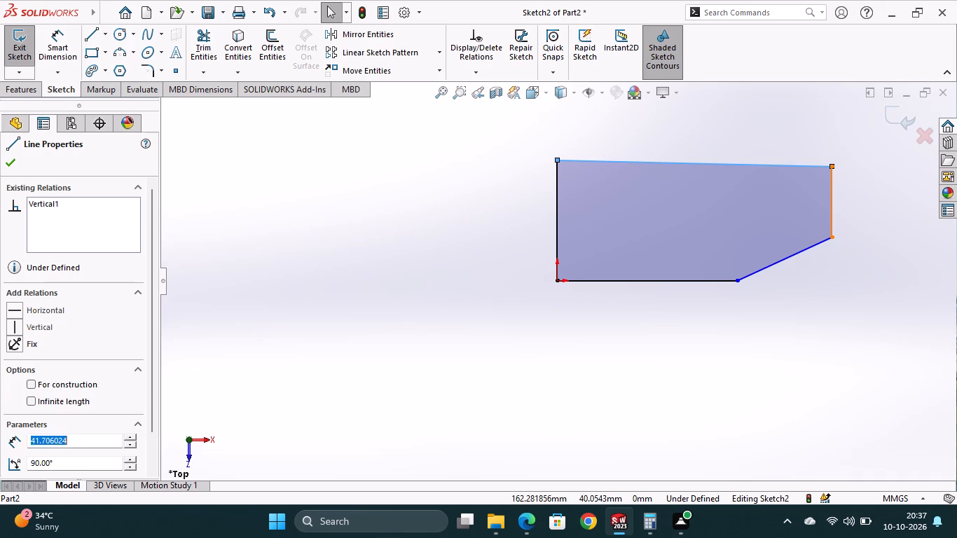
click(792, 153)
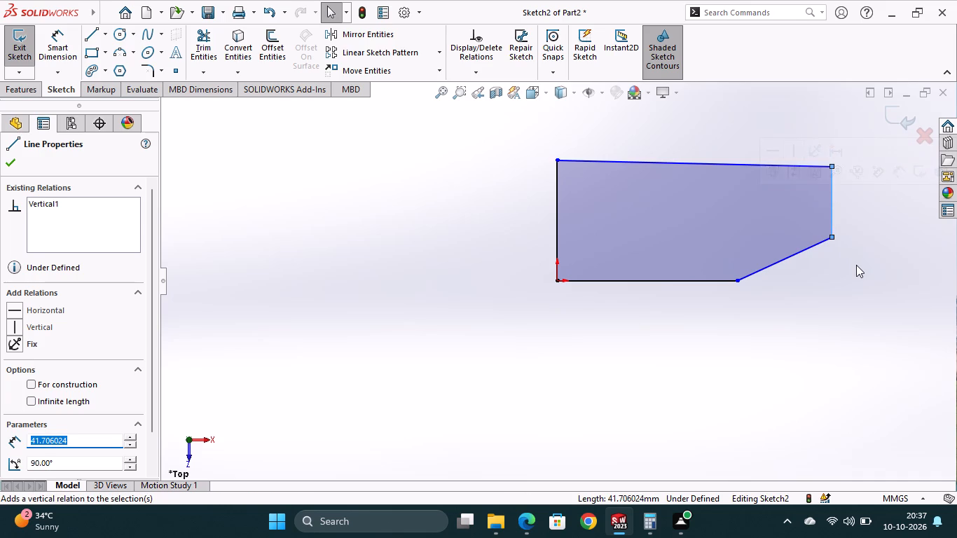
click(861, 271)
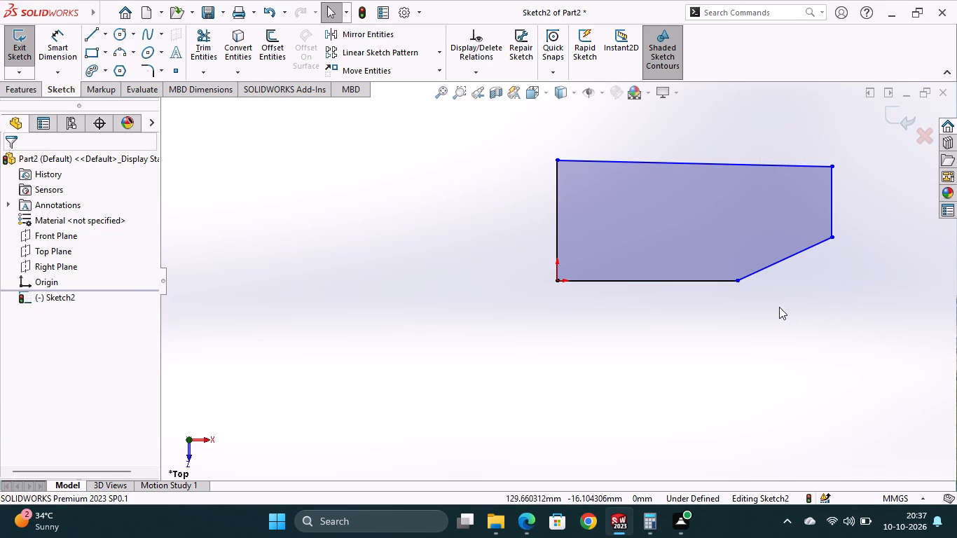
Replace the tilted top edge with a horizontal line about 162 mm long from the upper end of the vertical edge at the origin.
scroll(797, 301, up, 2)
scroll(750, 278, down, 2)
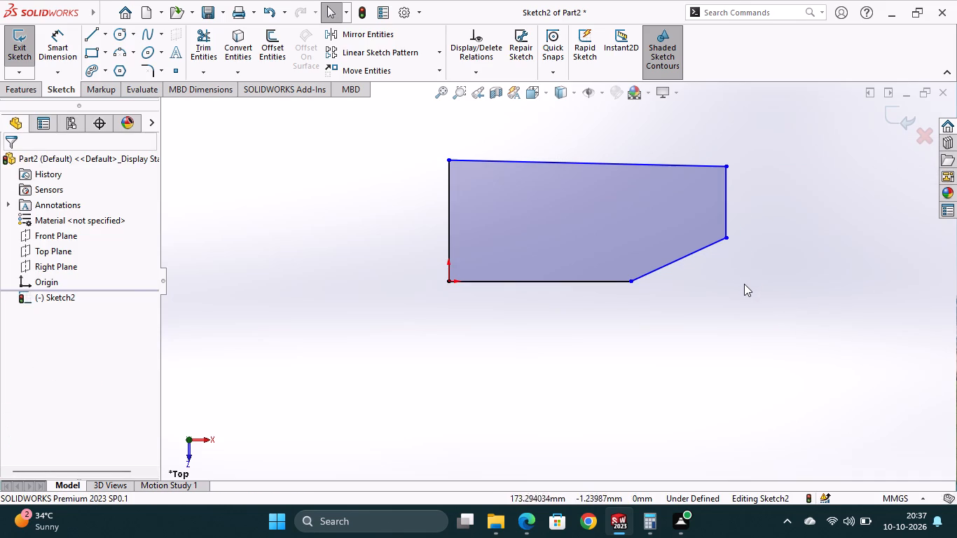
scroll(728, 263, down, 1)
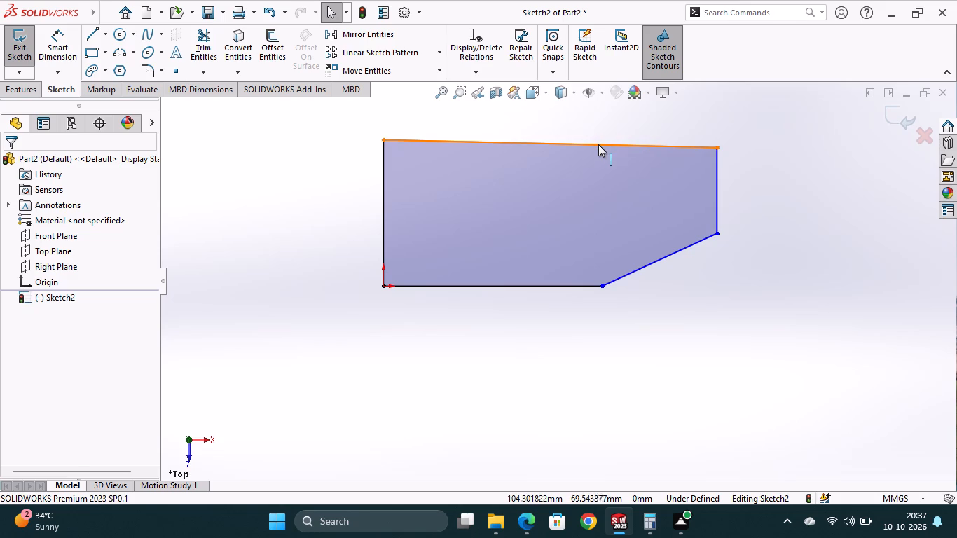
right_click(598, 144)
key(Delete)
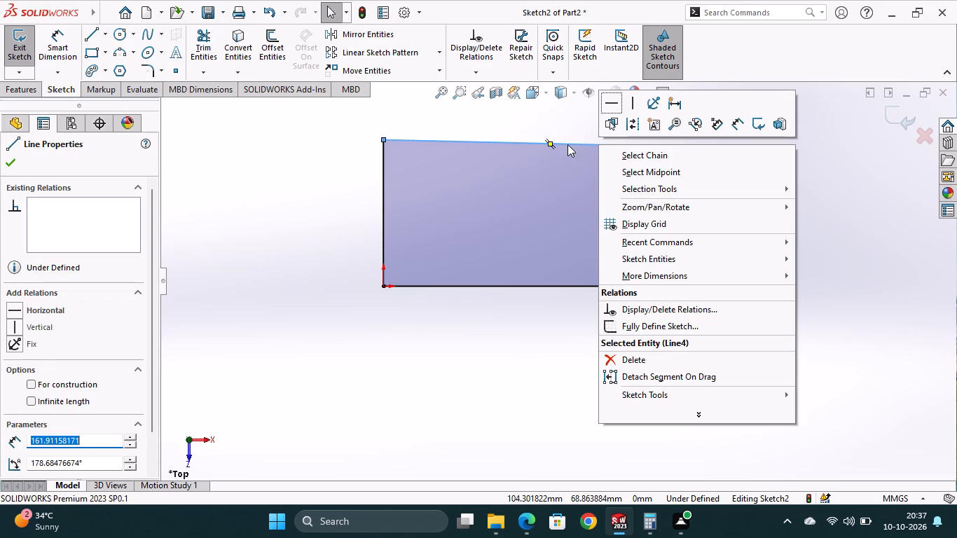
click(618, 352)
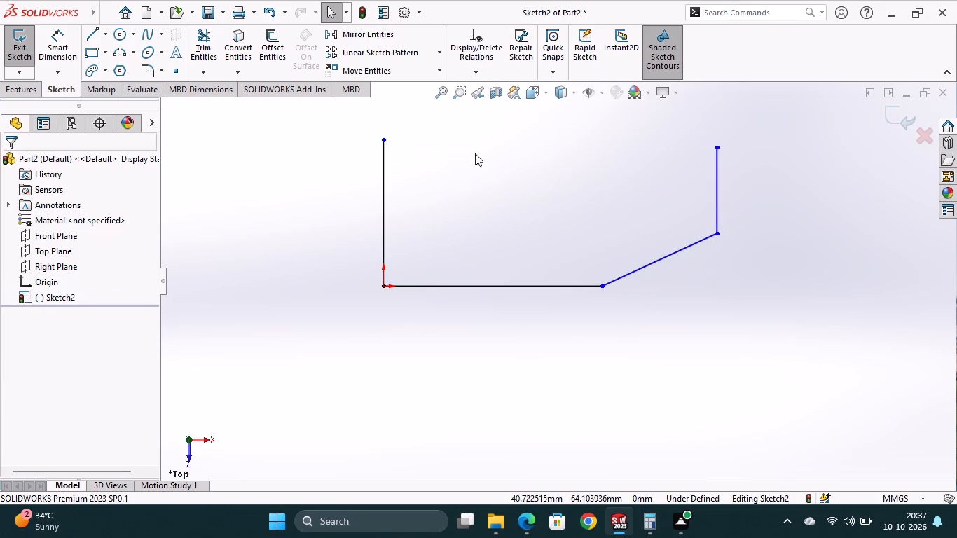
click(93, 30)
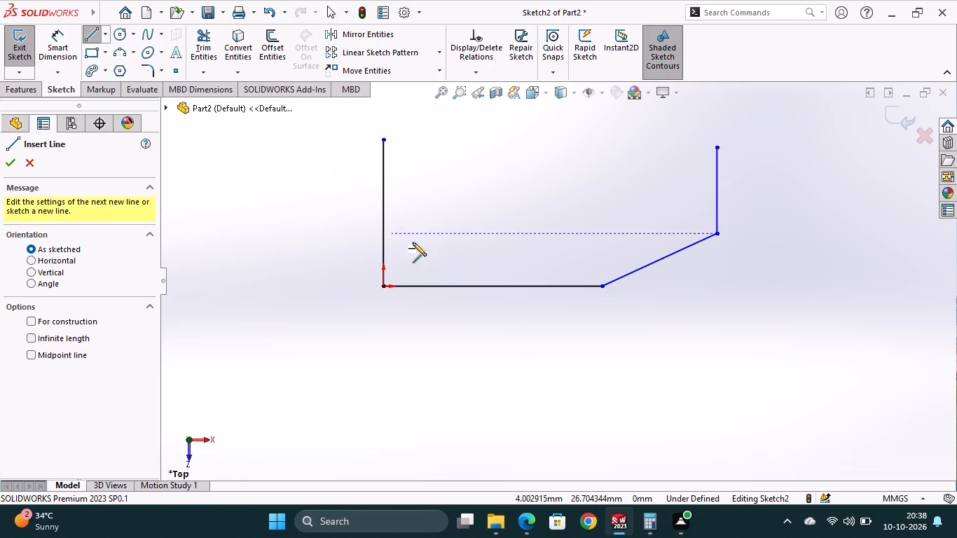
scroll(485, 235, up, 11)
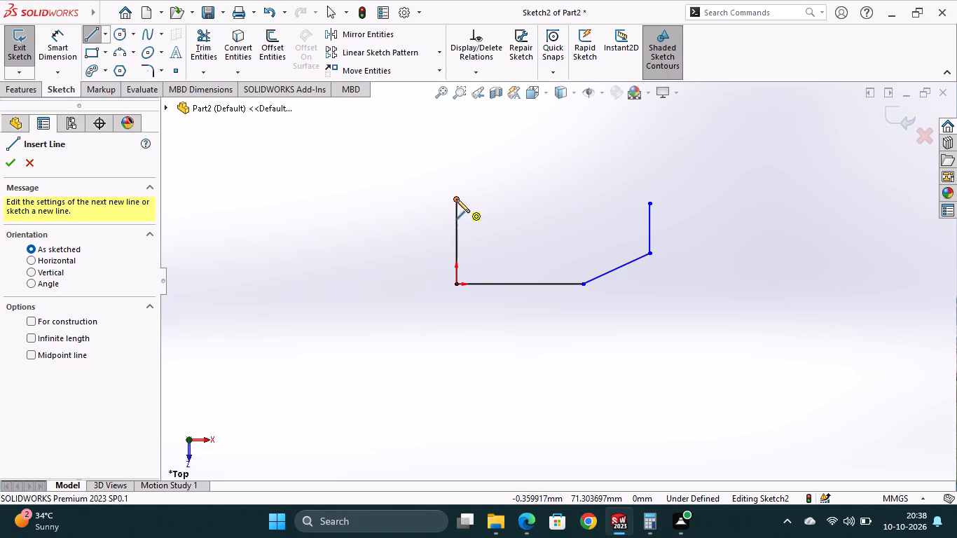
click(456, 199)
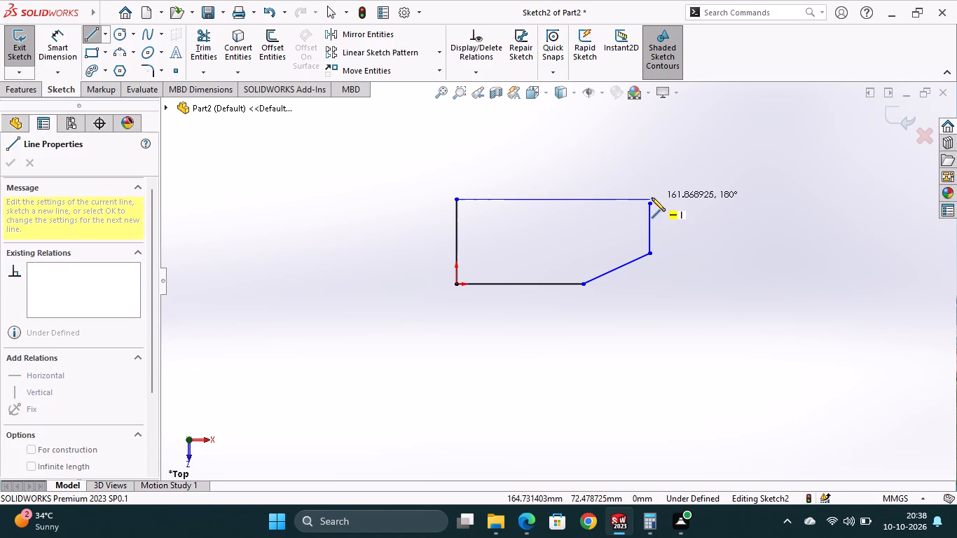
click(649, 198)
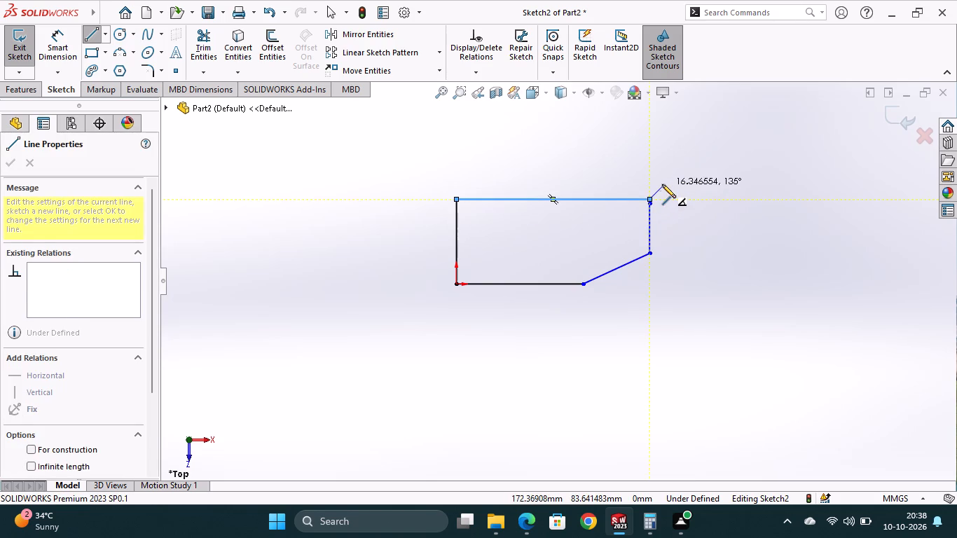
key(Escape)
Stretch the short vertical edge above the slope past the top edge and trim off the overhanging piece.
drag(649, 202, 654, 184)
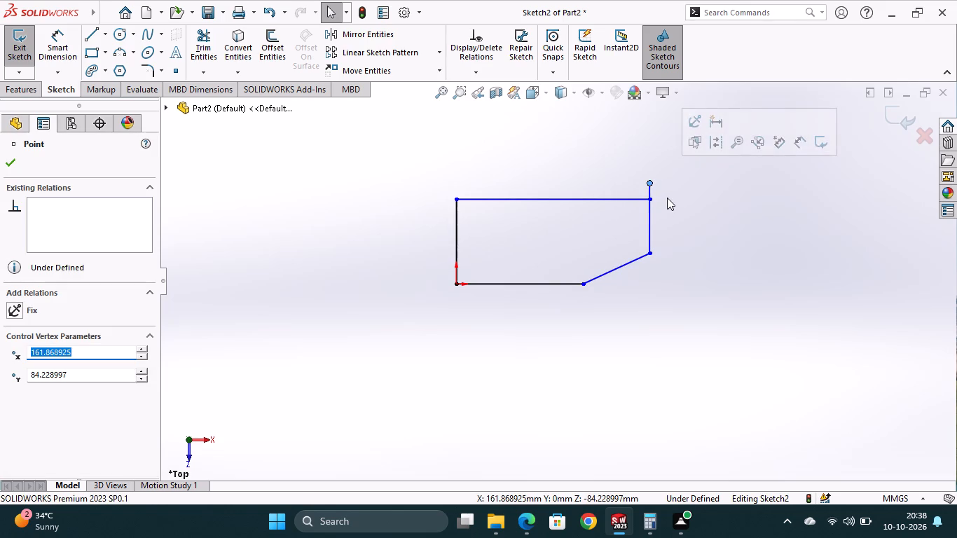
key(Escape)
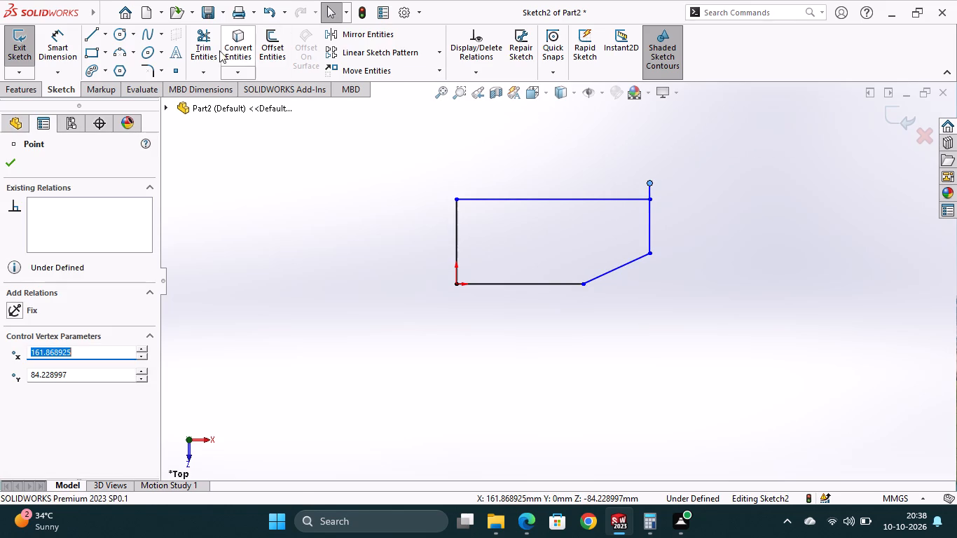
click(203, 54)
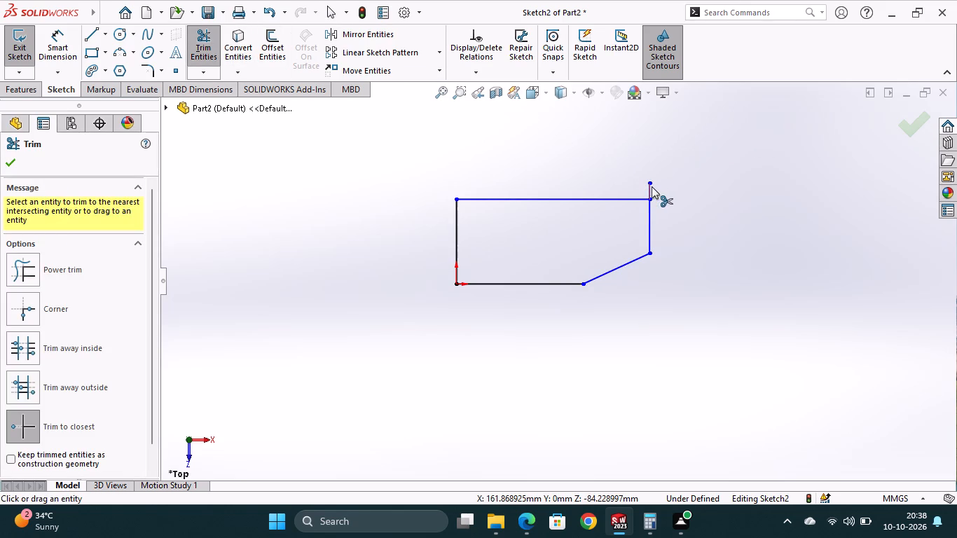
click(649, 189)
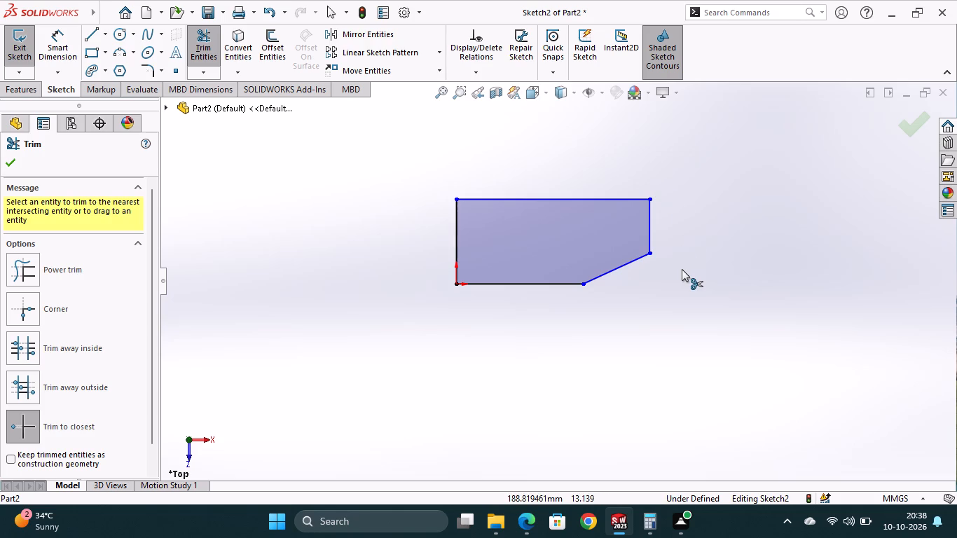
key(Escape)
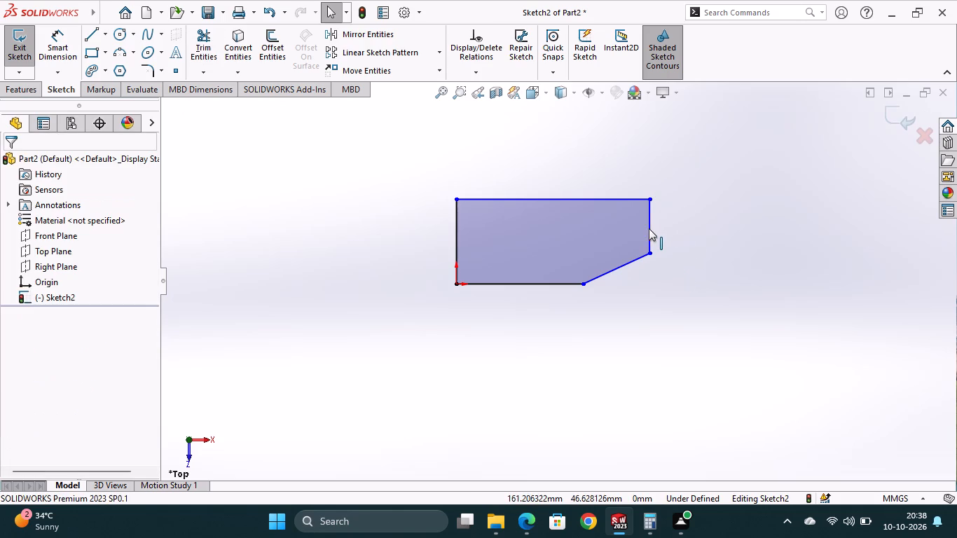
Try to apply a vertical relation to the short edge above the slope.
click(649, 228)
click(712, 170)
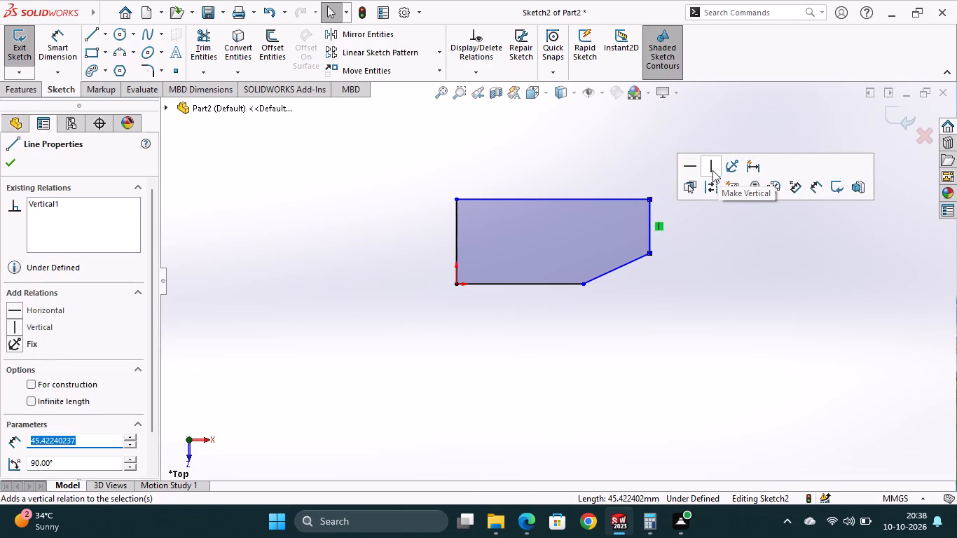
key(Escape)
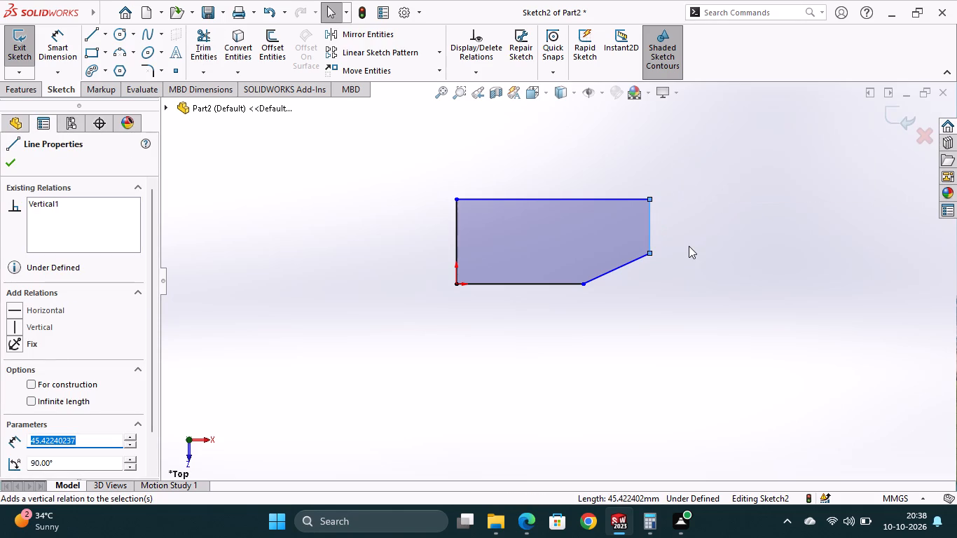
Replace the short vertical edge with a vertical line about 71 mm long from the top edge's free end down to the bottom edge's level.
right_click(647, 237)
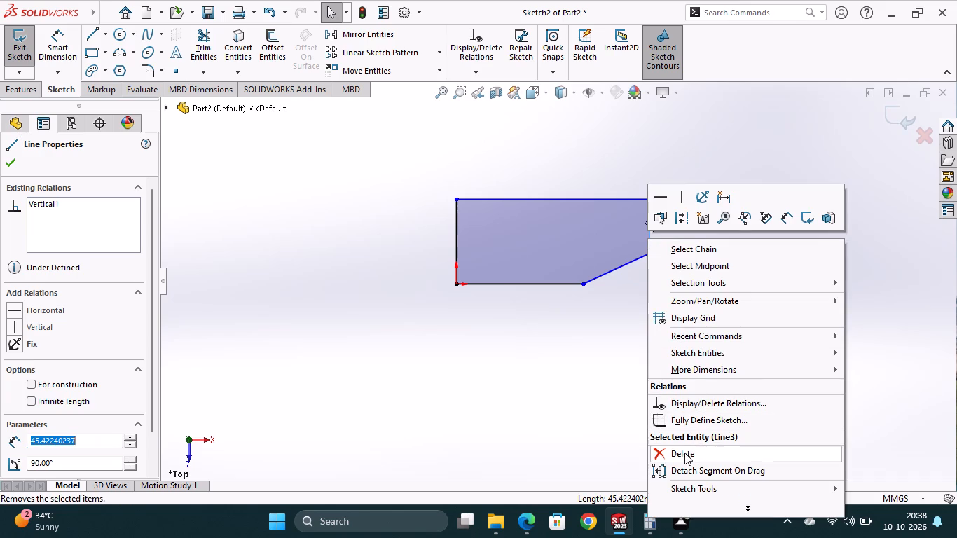
click(682, 455)
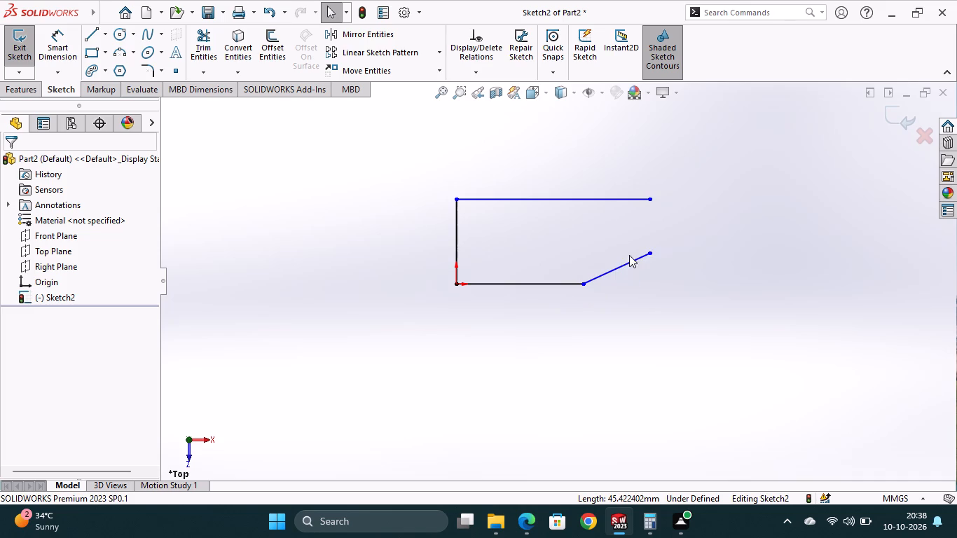
click(95, 34)
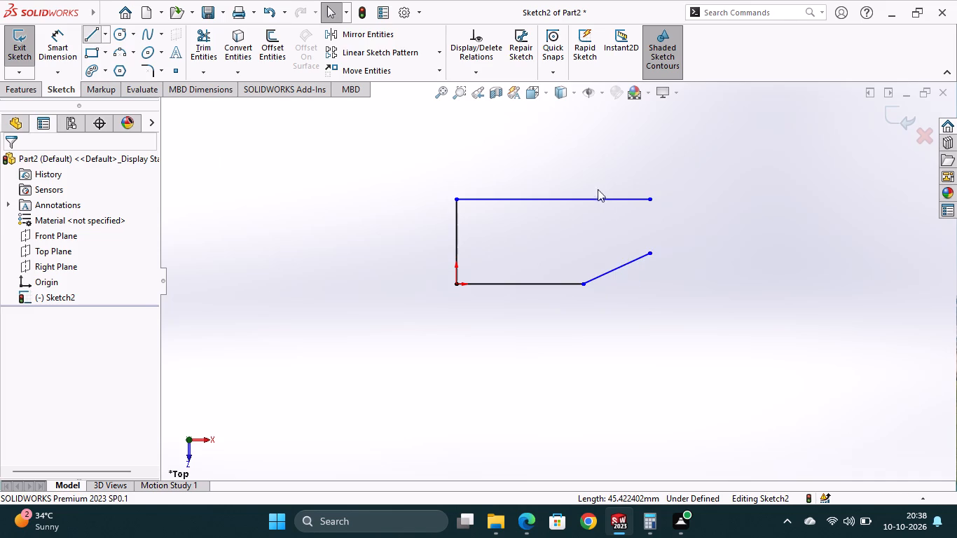
click(649, 199)
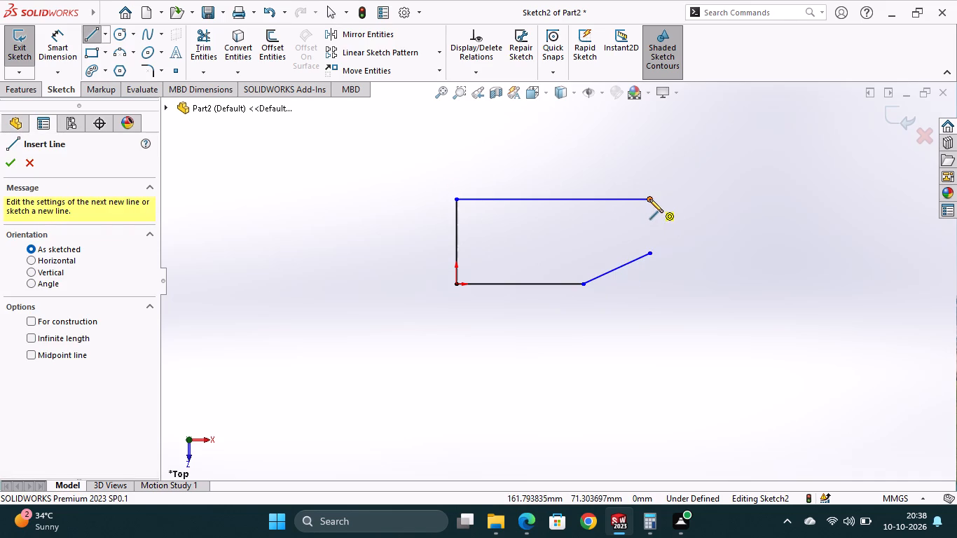
click(650, 287)
key(Escape)
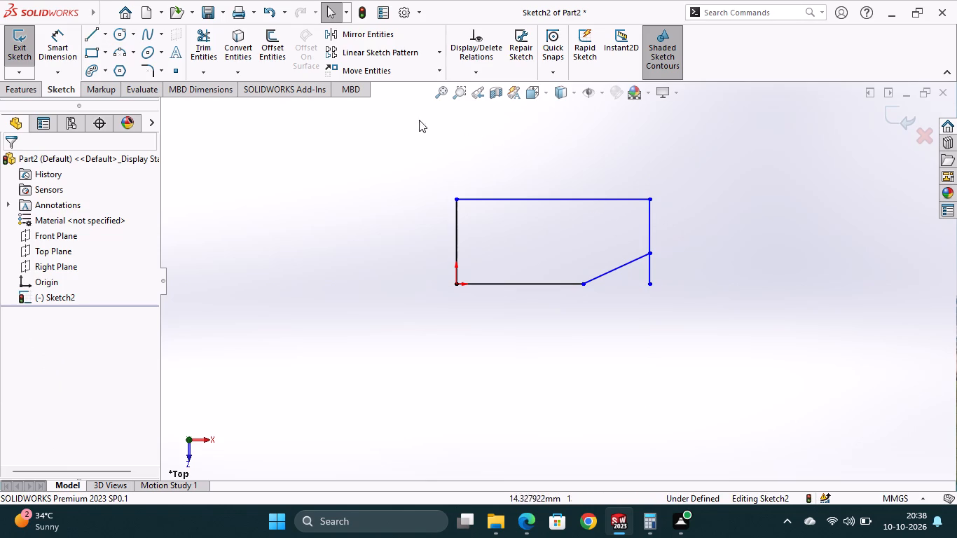
Trim off the vertical edge's overhanging piece below the slope to close the five-sided profile.
click(191, 42)
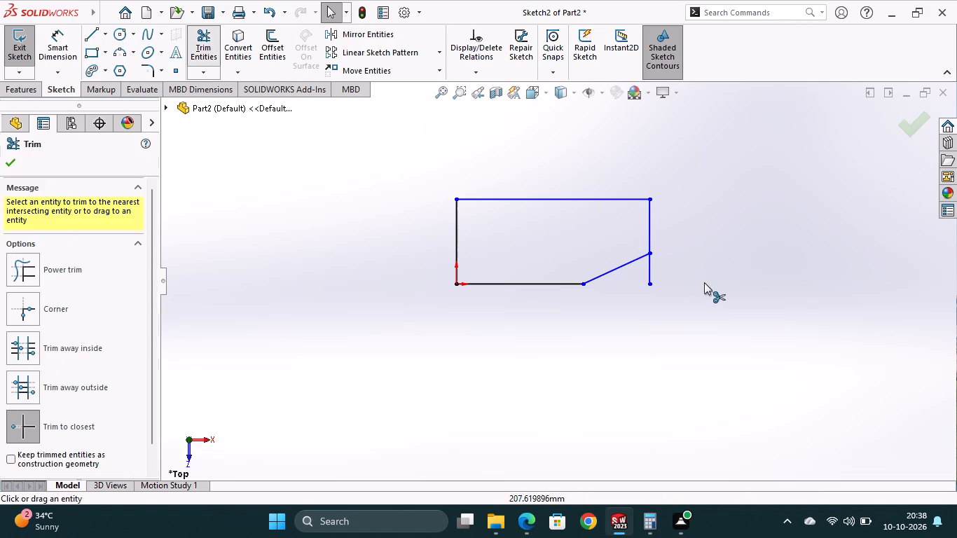
click(647, 273)
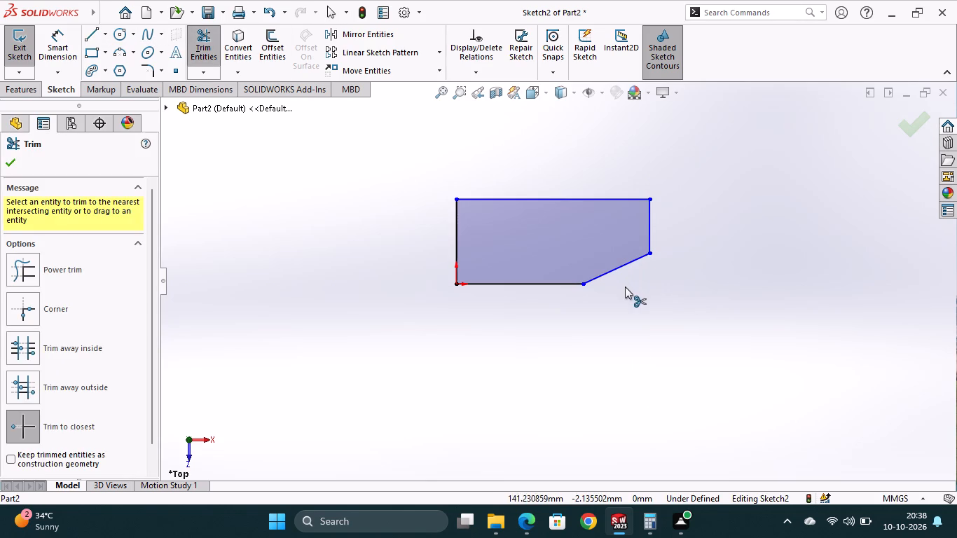
Dimension the profile's bottom edge to 81 mm and its top edge to 125 mm.
click(64, 31)
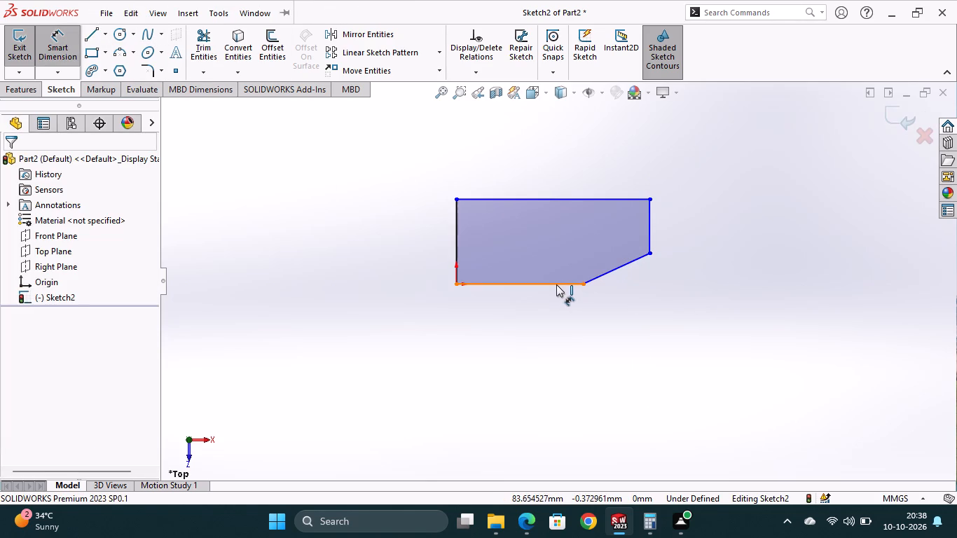
click(556, 284)
click(551, 324)
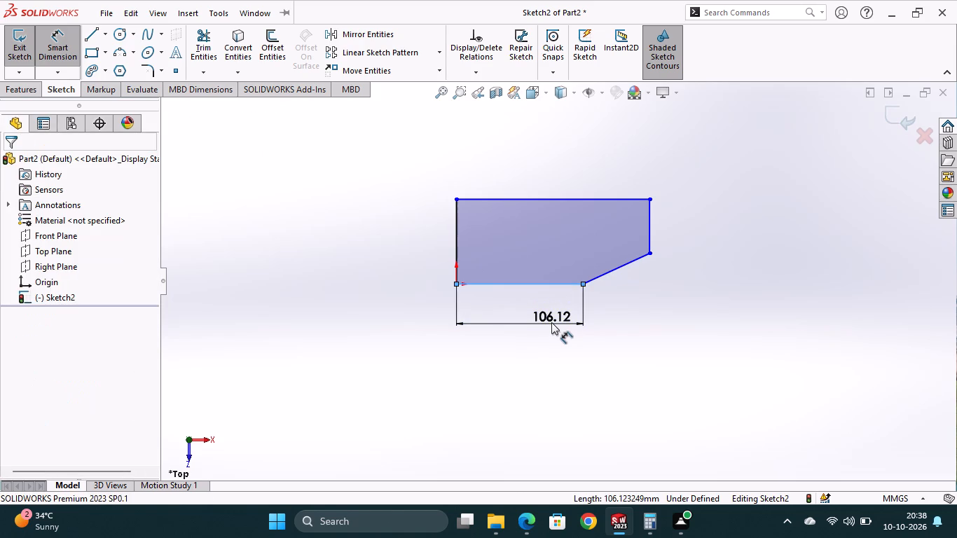
text(81)
key(Return)
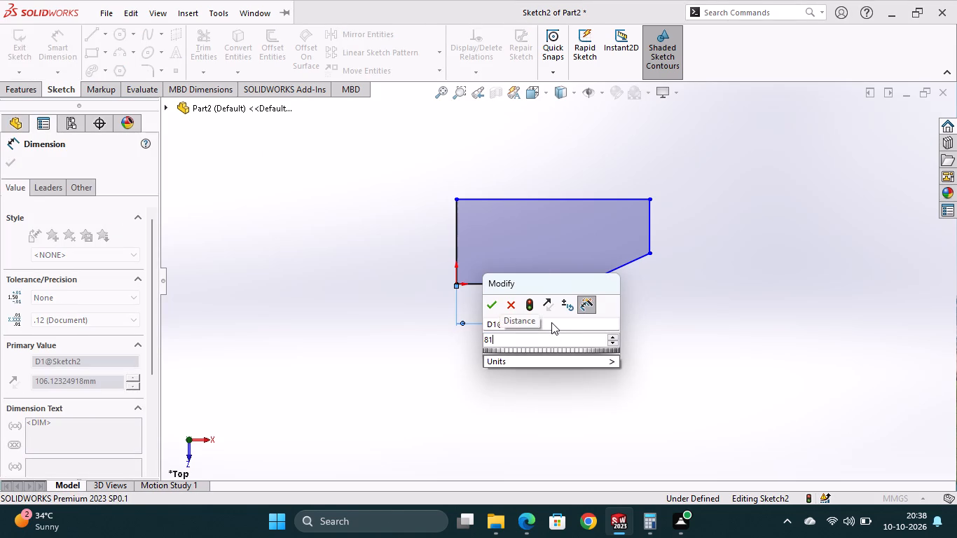
click(552, 198)
click(563, 166)
text(125)
key(Return)
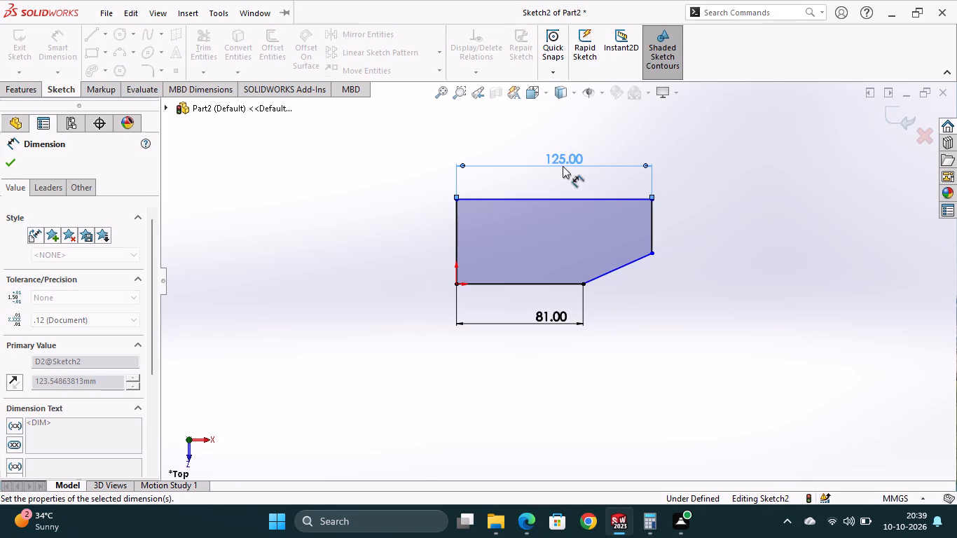
Dimension the vertical edge at the origin to 53 mm and the opposite short edge to 28 mm, and exit the sketch.
click(455, 233)
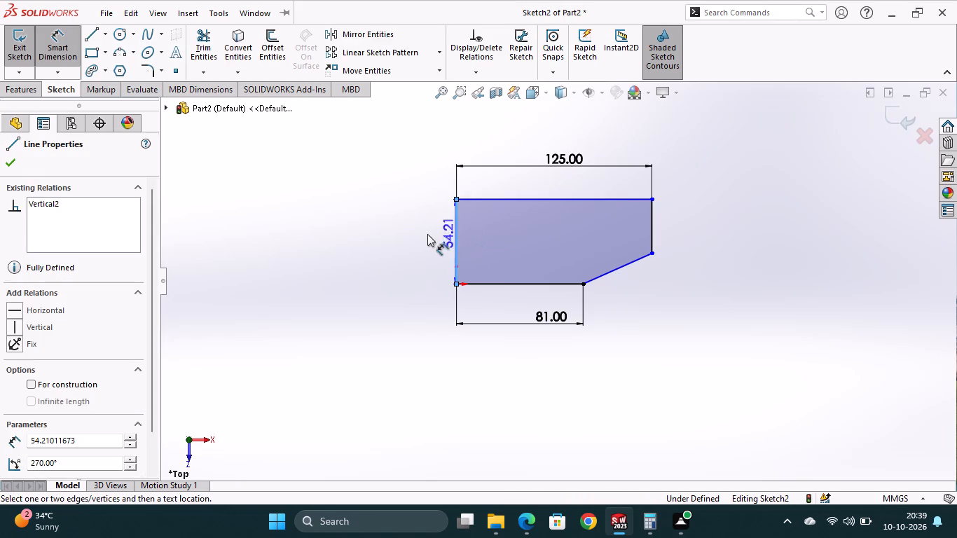
click(427, 234)
text(53)
key(Return)
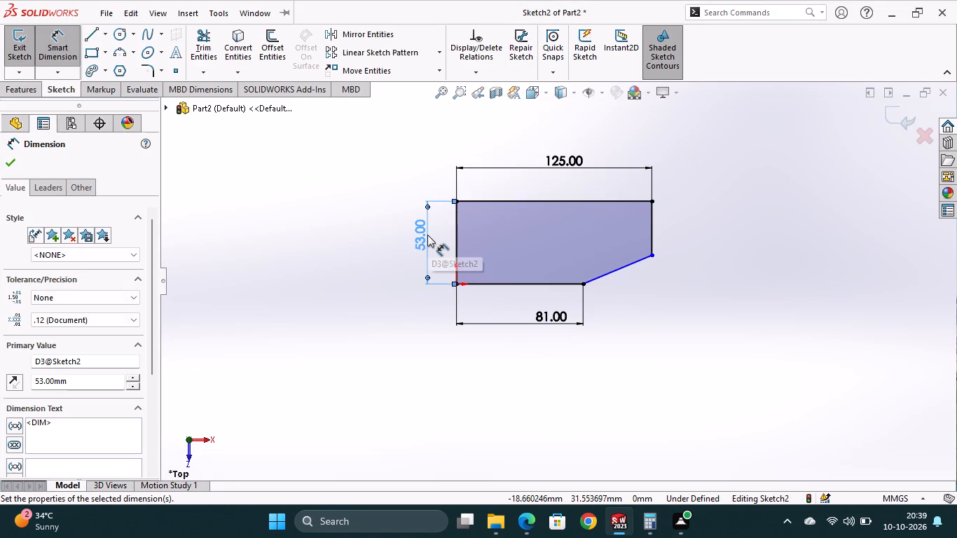
click(652, 234)
click(671, 233)
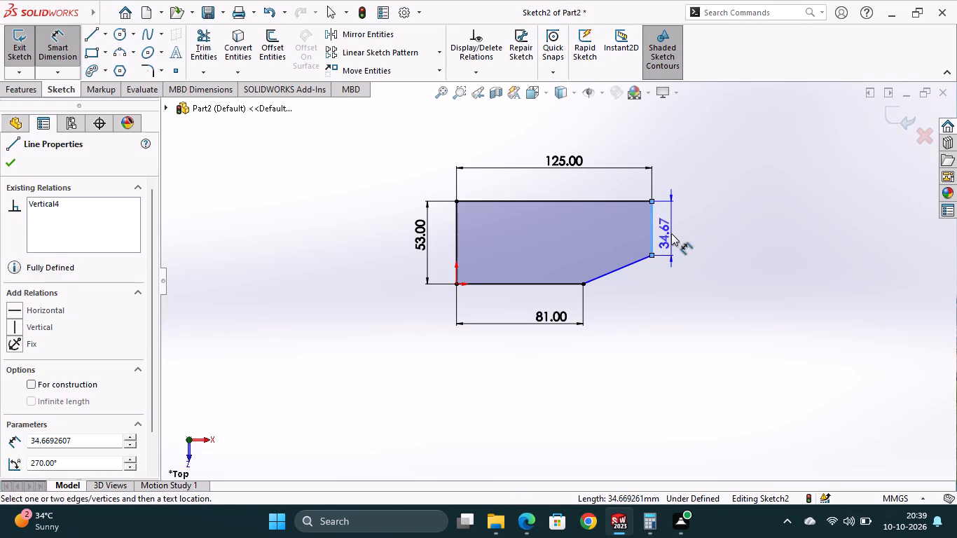
key(2)
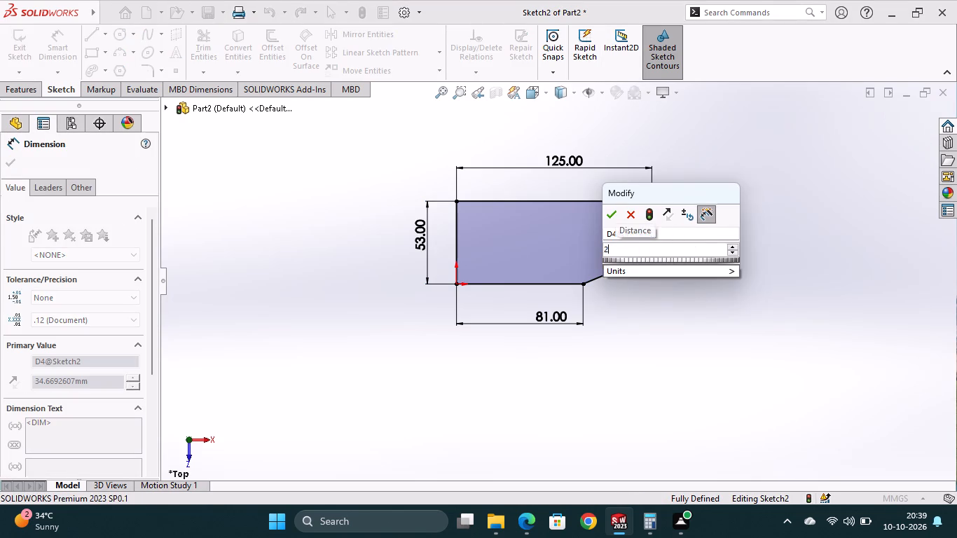
key(8)
key(Return)
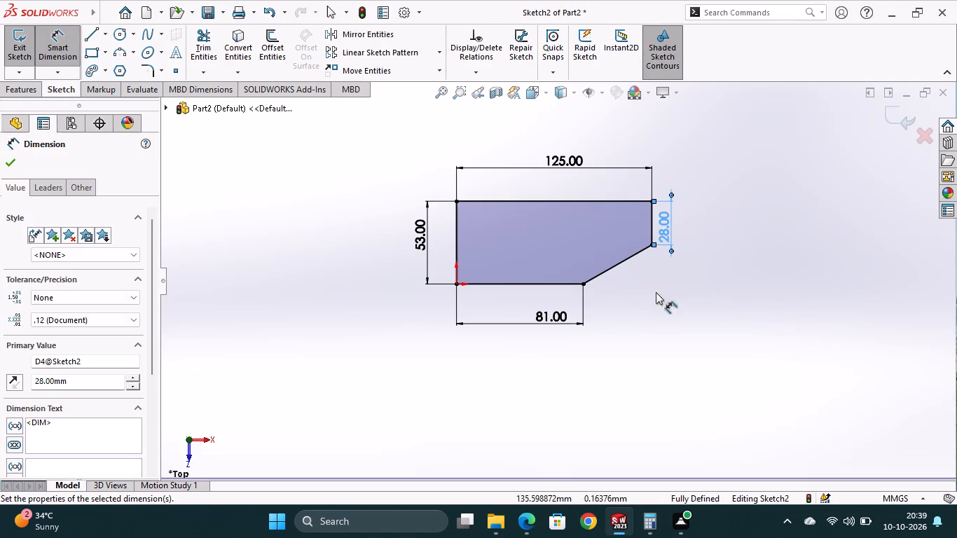
click(29, 51)
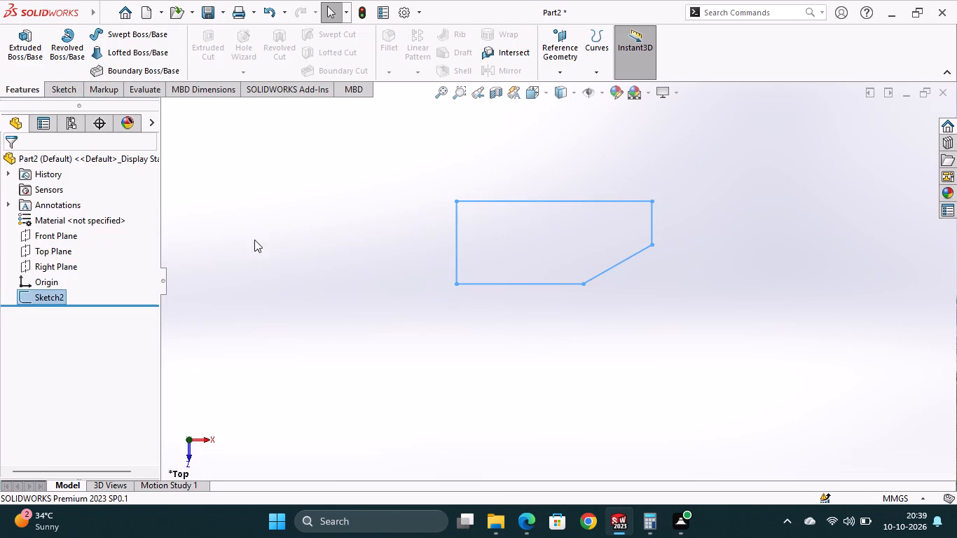
Extrude the five-sided profile as a blind boss 10 mm upward.
click(36, 44)
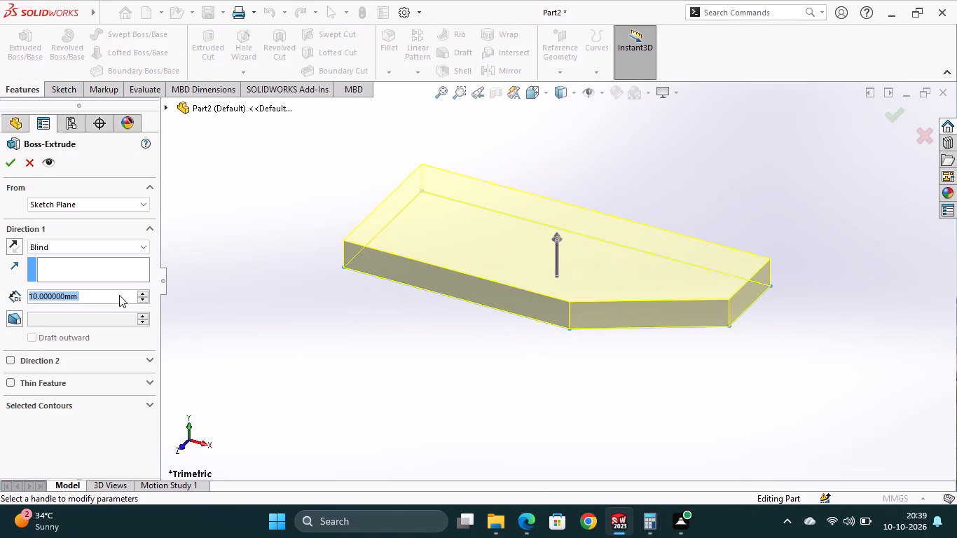
click(14, 165)
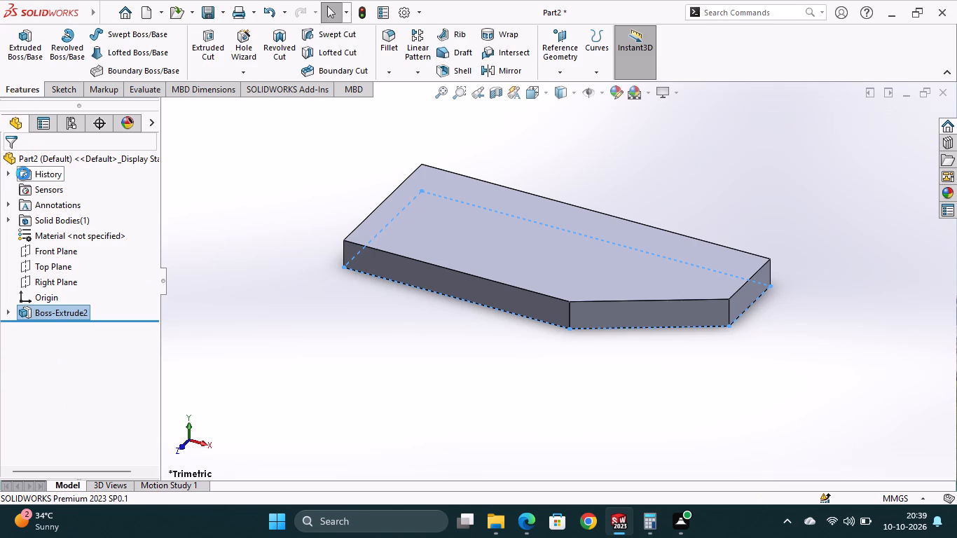
Start a new sketch on the top face of the extruded base plate.
click(522, 251)
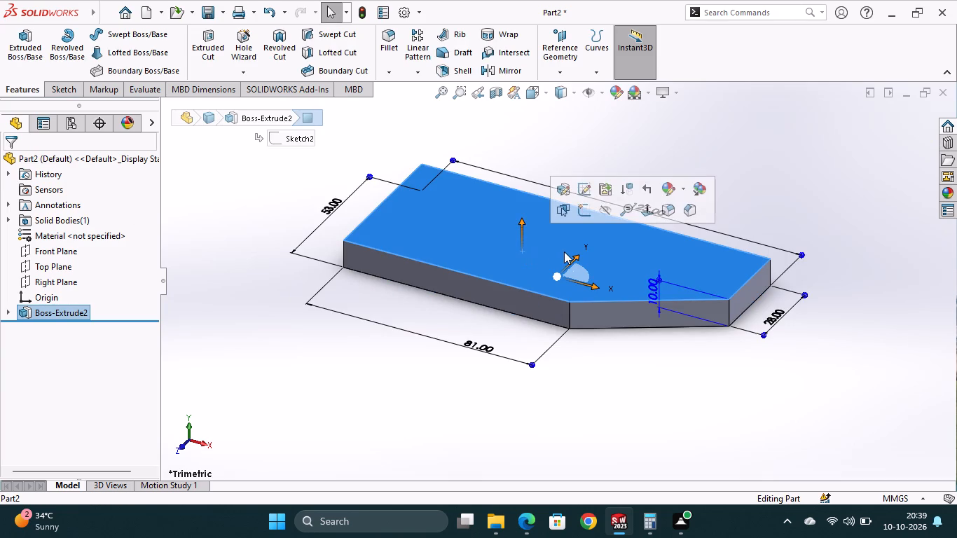
click(585, 210)
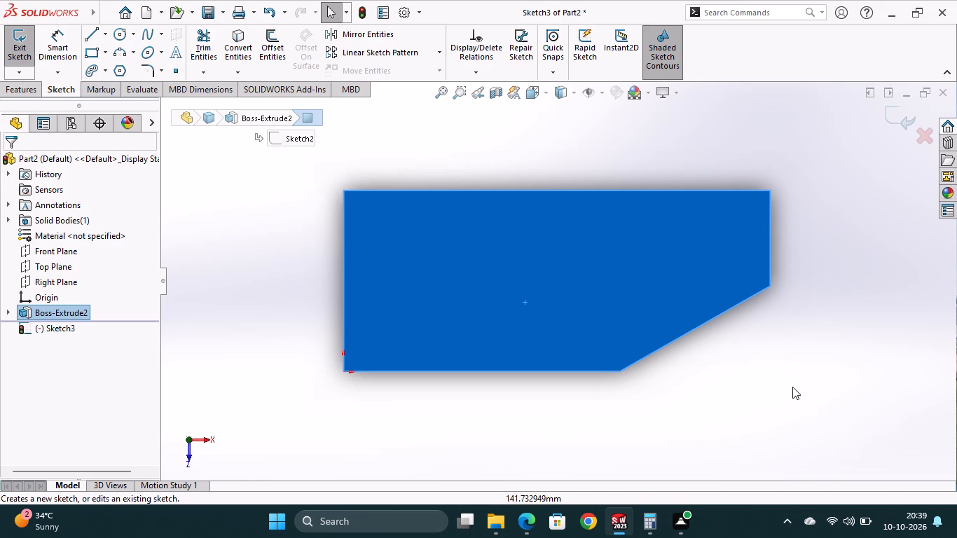
Examine the base plate and its selected top face from several angles.
middle_drag(787, 382, 741, 323)
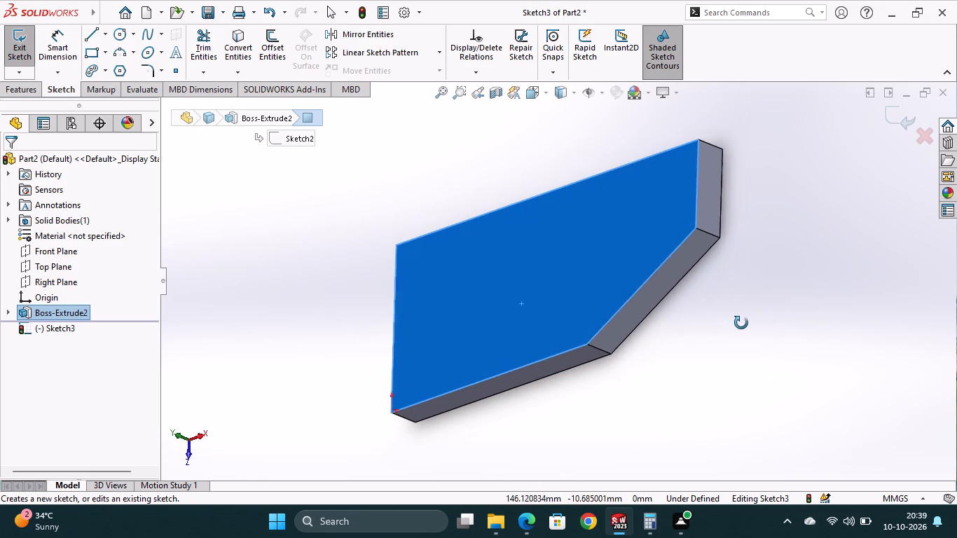
middle_drag(741, 323, 789, 357)
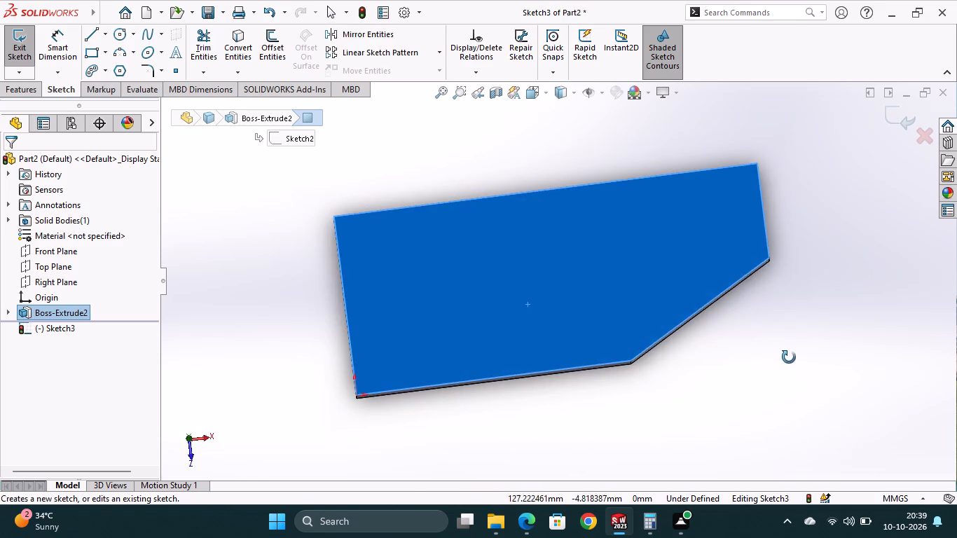
middle_drag(789, 357, 794, 358)
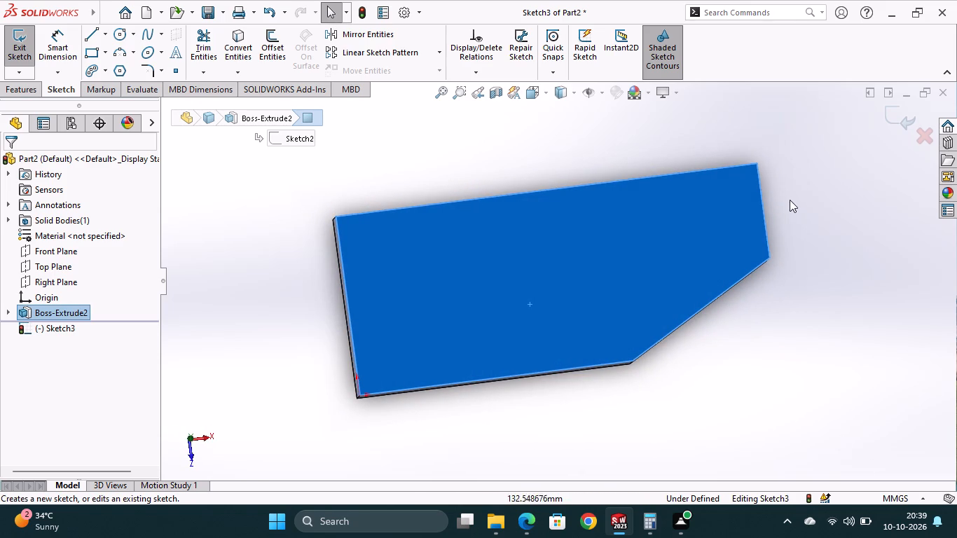
middle_drag(791, 205, 708, 277)
scroll(776, 237, down, 1)
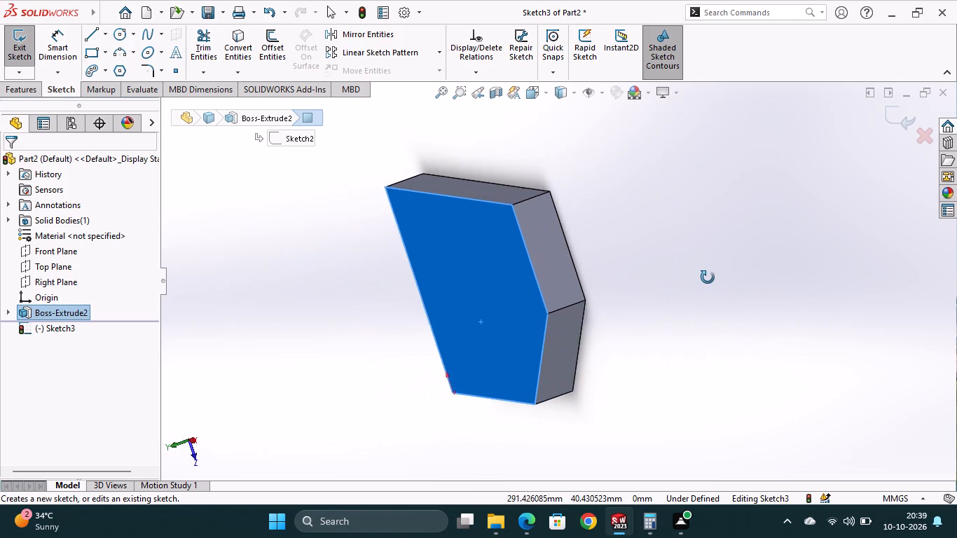
middle_drag(708, 277, 706, 283)
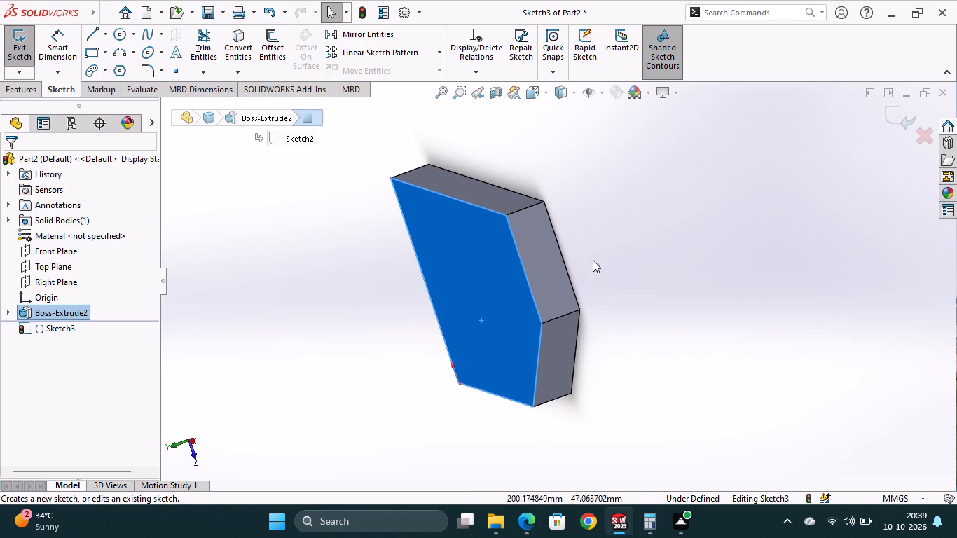
middle_drag(619, 247, 666, 249)
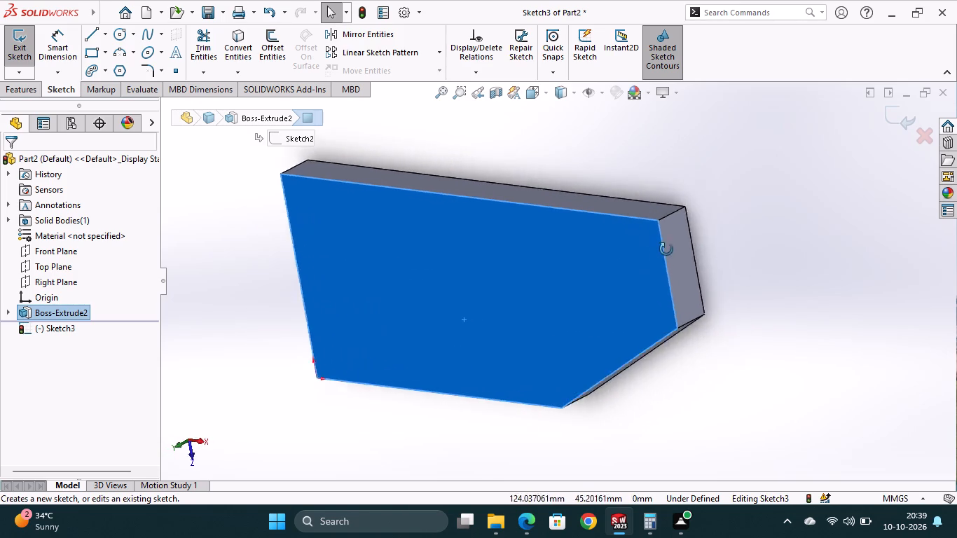
middle_drag(666, 249, 684, 242)
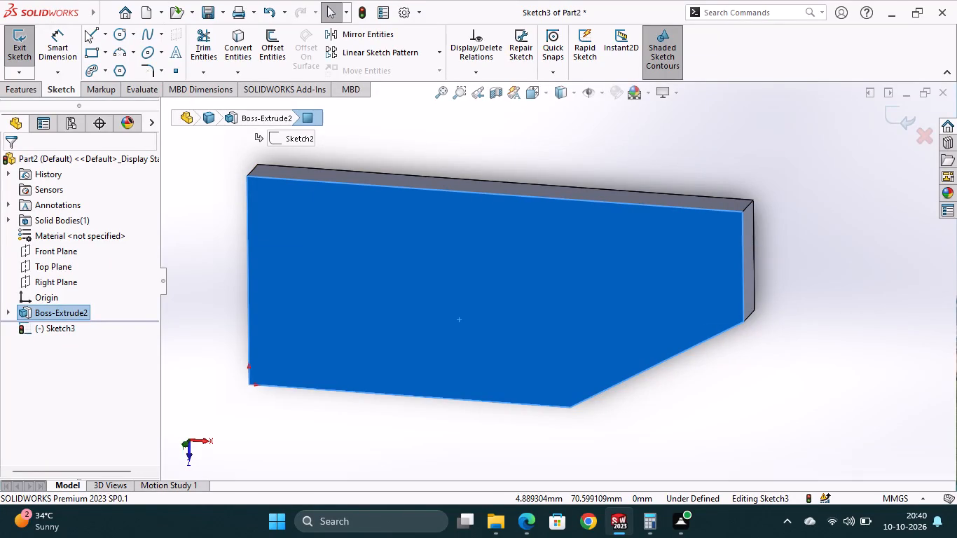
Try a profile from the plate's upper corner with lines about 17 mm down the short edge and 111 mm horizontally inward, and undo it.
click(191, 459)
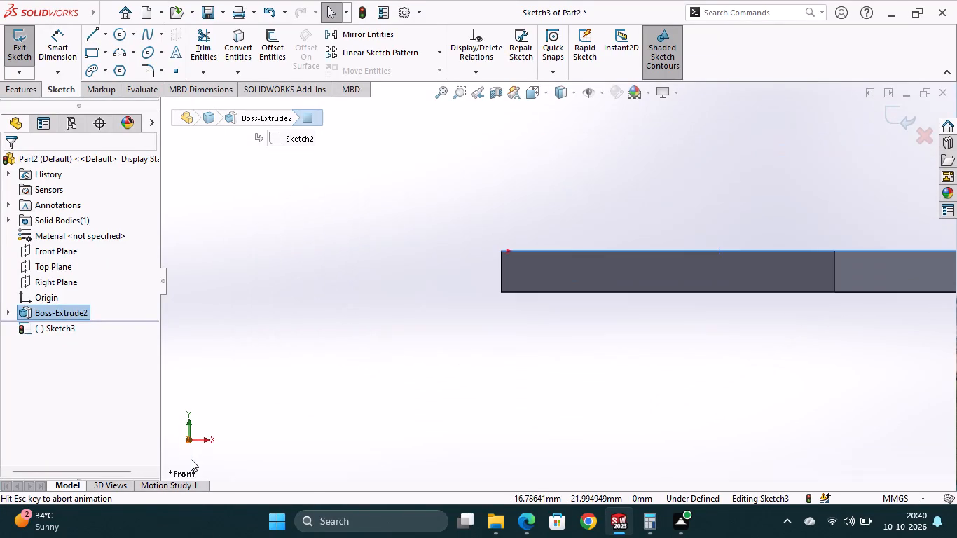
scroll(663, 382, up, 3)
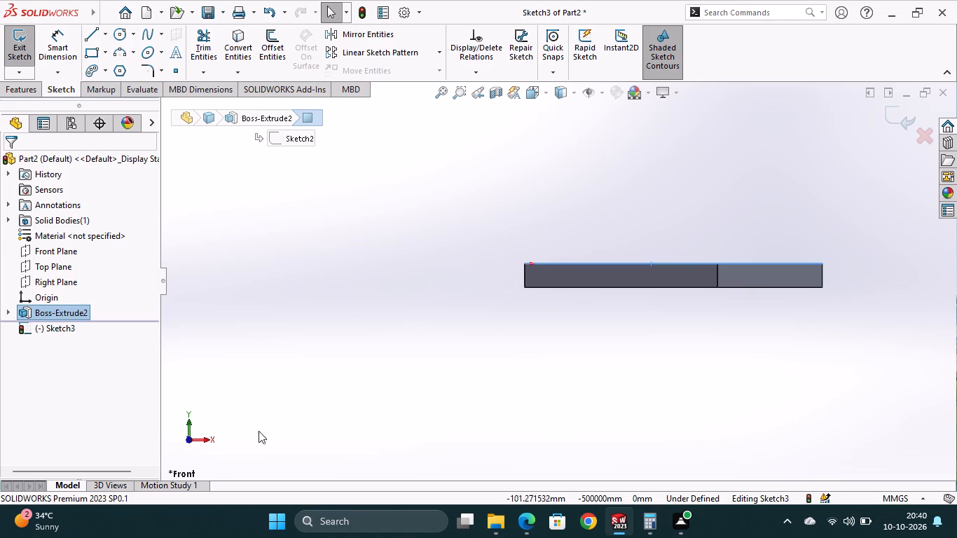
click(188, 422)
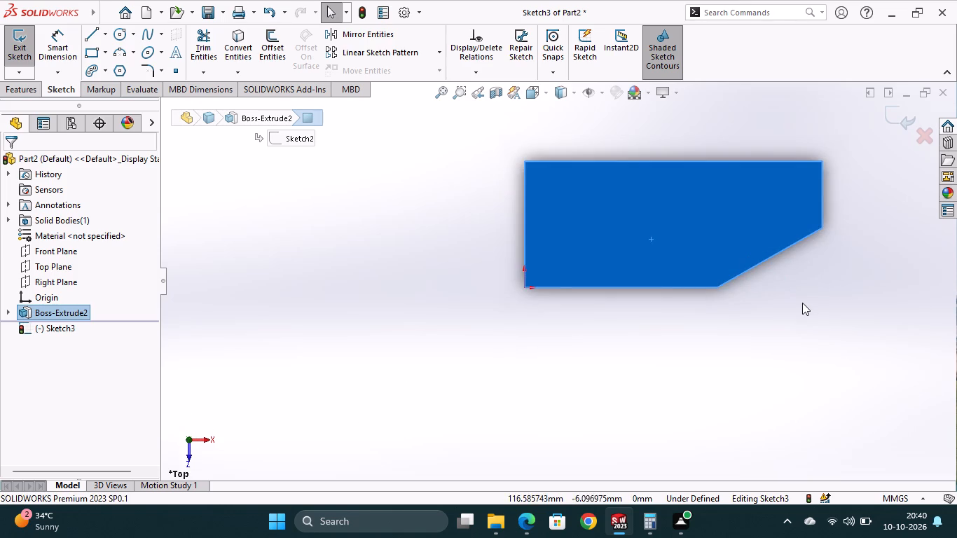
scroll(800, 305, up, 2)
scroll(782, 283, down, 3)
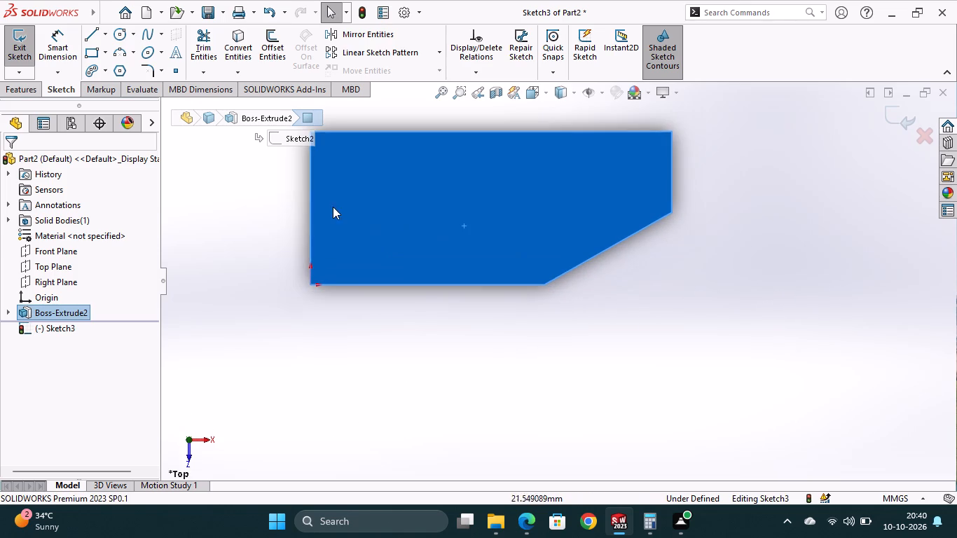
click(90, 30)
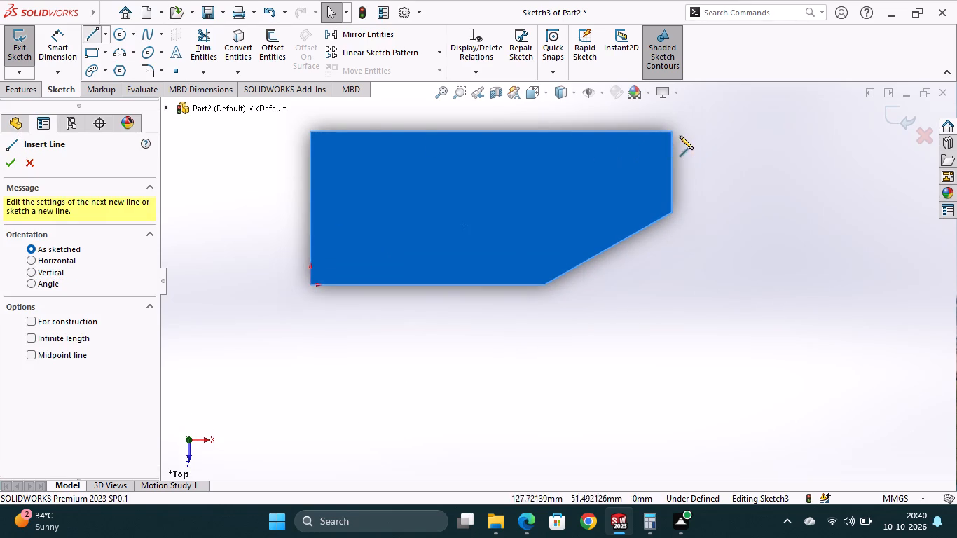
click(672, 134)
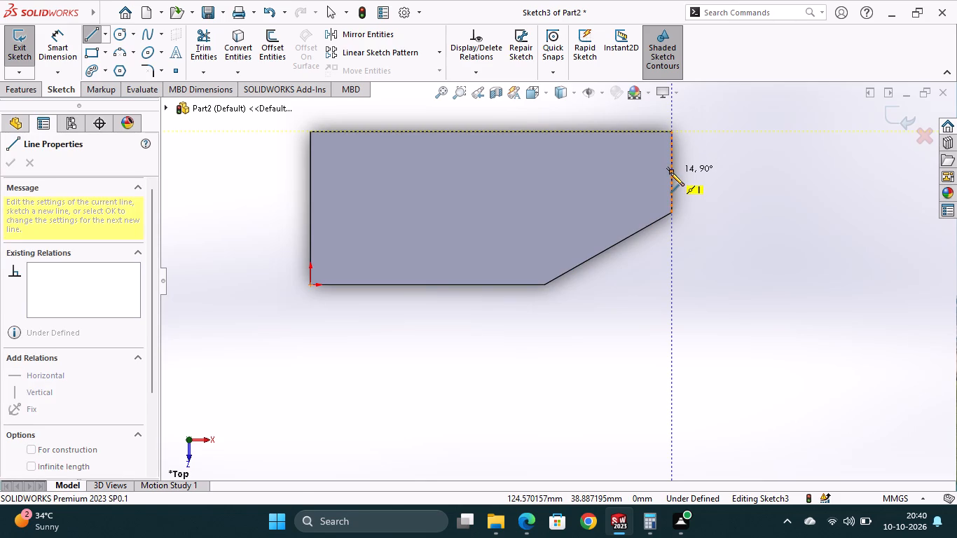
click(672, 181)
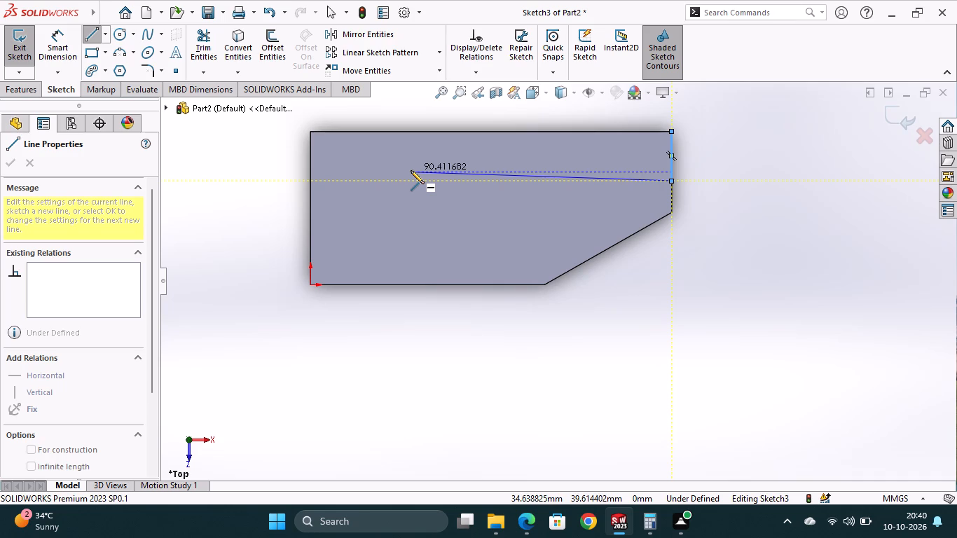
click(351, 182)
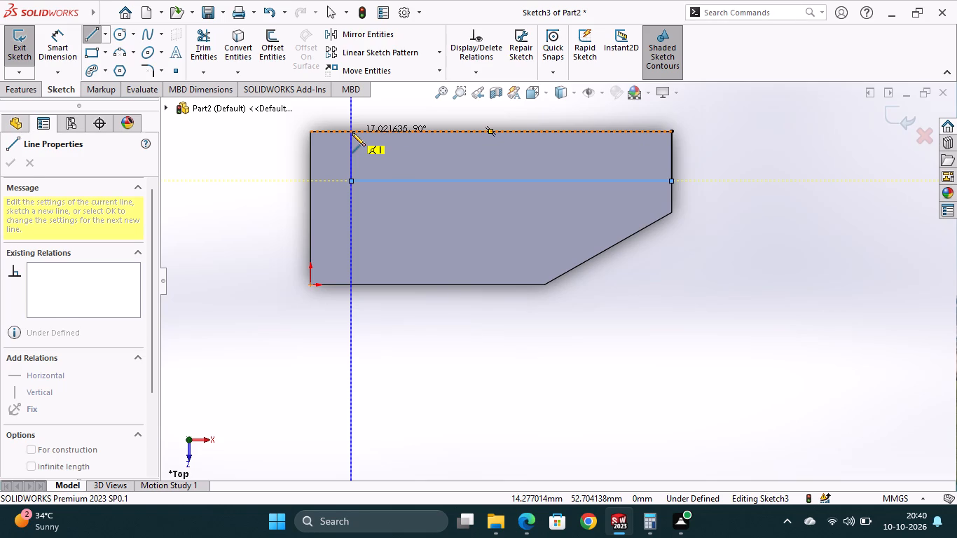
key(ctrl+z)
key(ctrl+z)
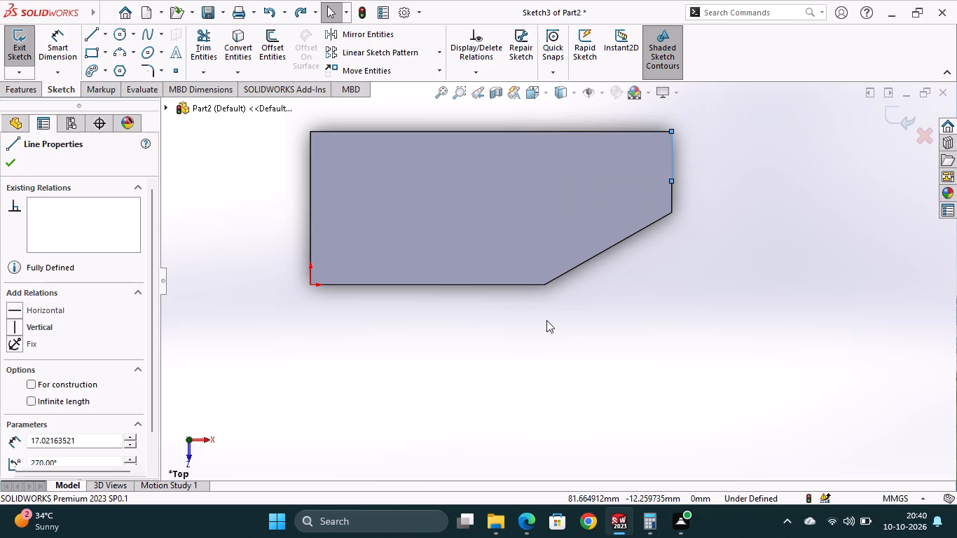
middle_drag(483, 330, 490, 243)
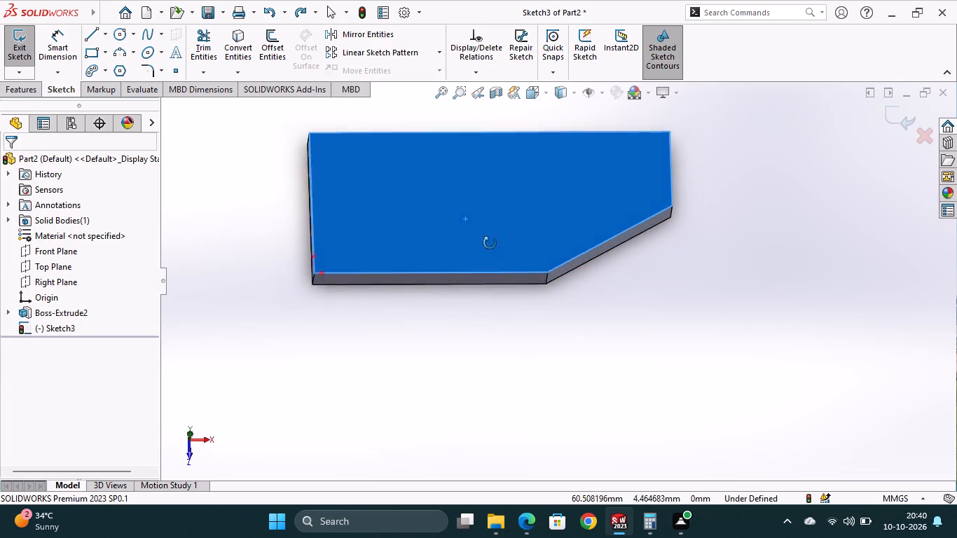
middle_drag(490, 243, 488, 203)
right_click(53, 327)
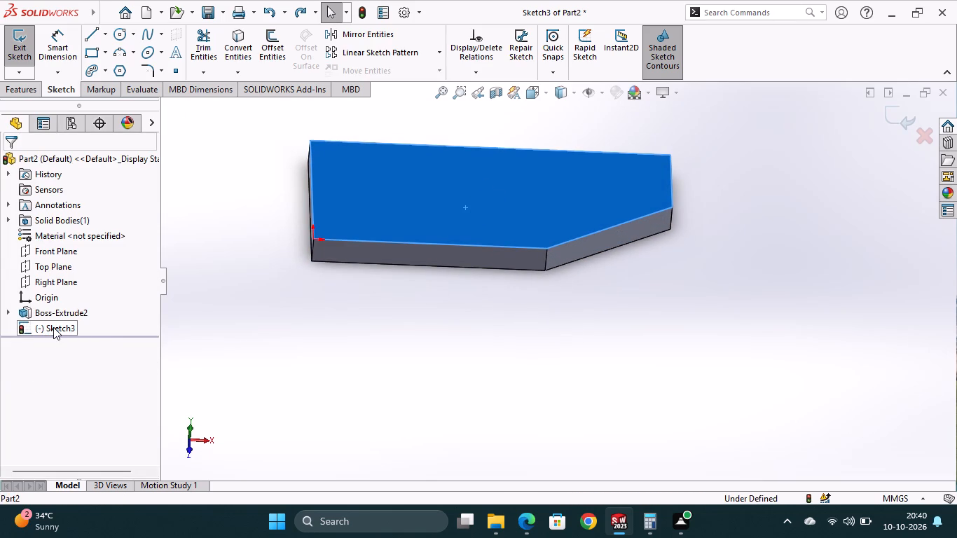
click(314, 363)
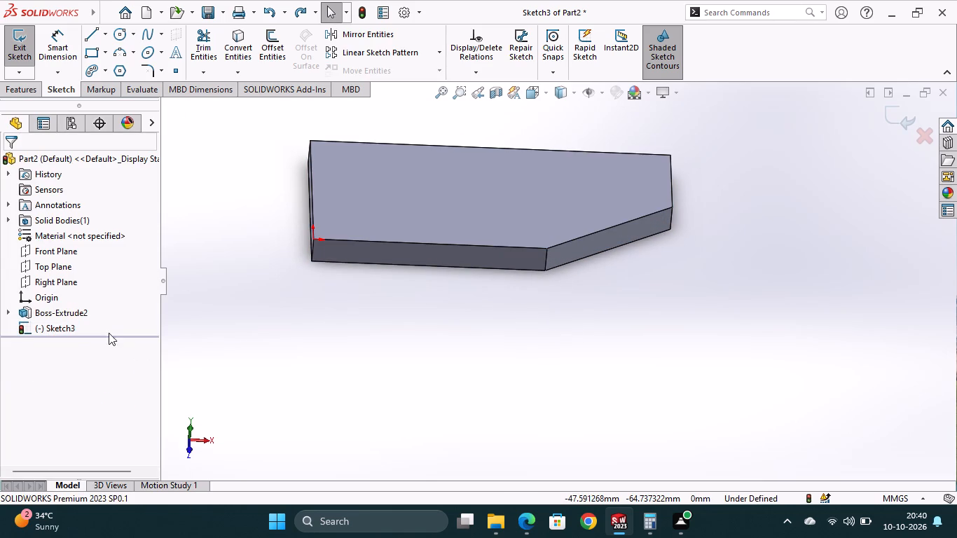
Exit the empty sketch on the base plate's top face.
right_click(69, 331)
scroll(142, 410, down, 3)
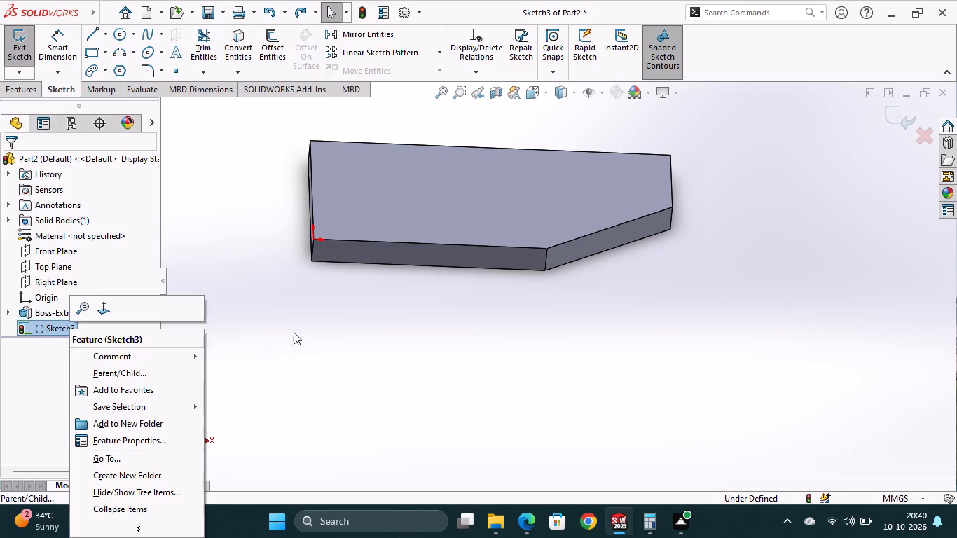
click(308, 328)
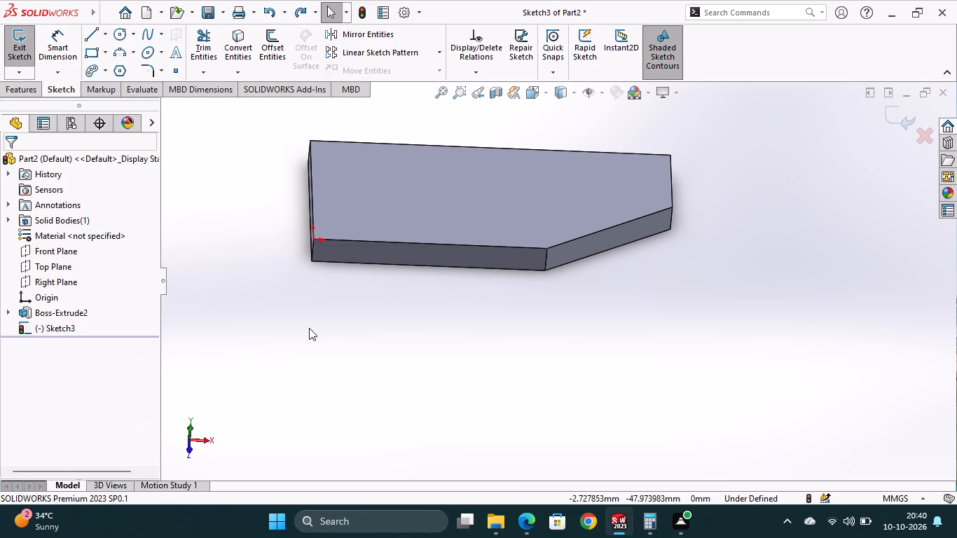
middle_drag(411, 321, 411, 313)
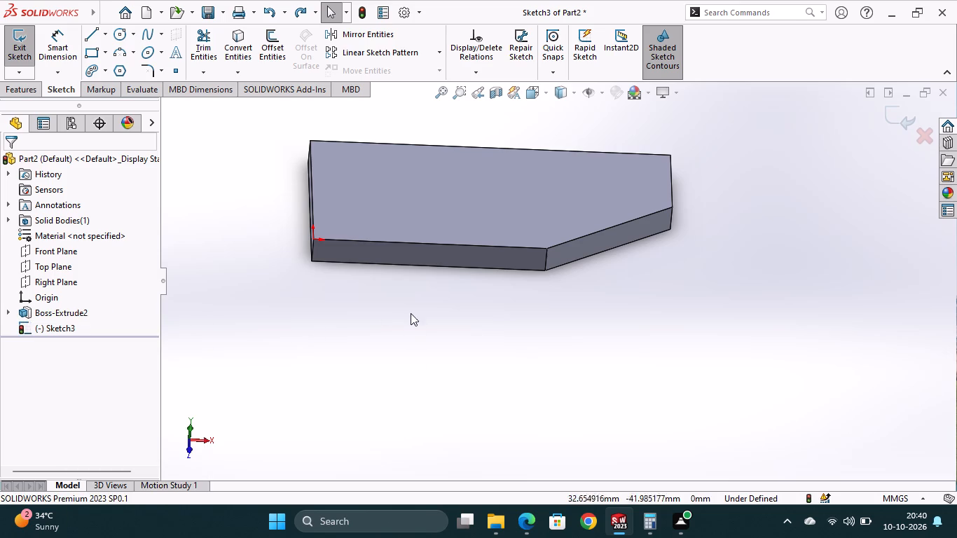
middle_drag(411, 313, 411, 310)
click(18, 44)
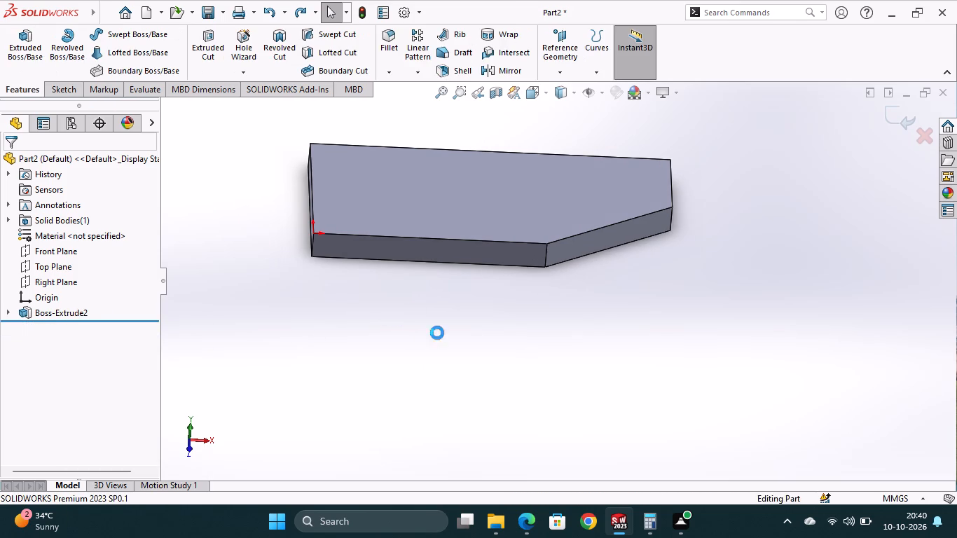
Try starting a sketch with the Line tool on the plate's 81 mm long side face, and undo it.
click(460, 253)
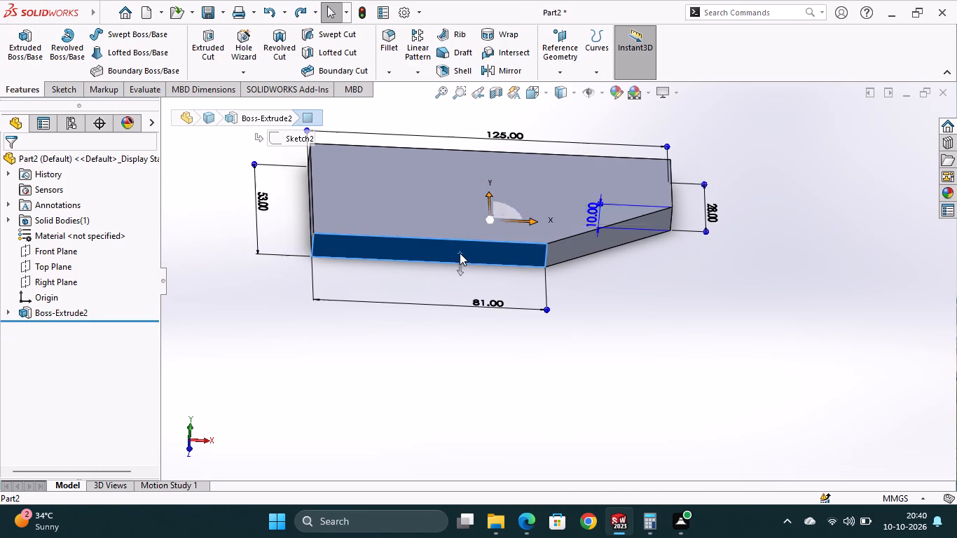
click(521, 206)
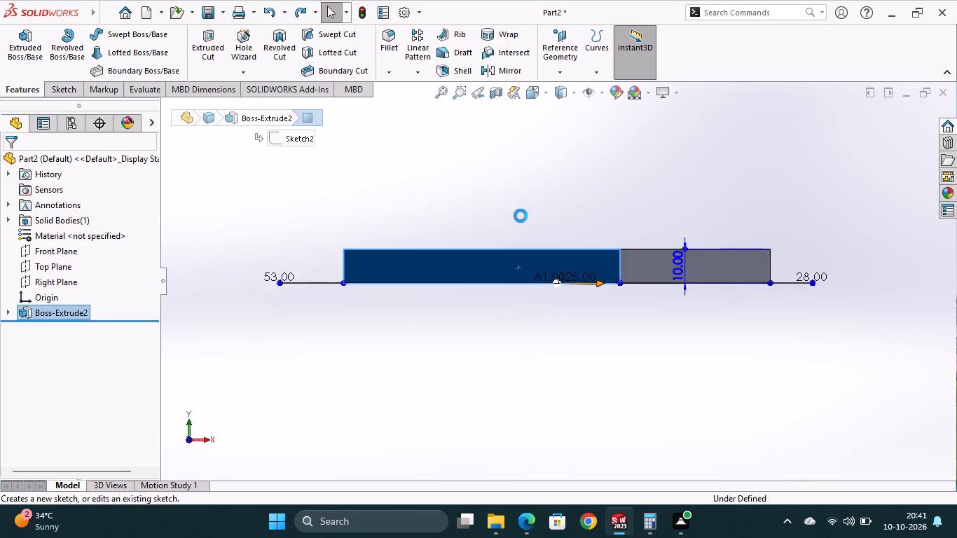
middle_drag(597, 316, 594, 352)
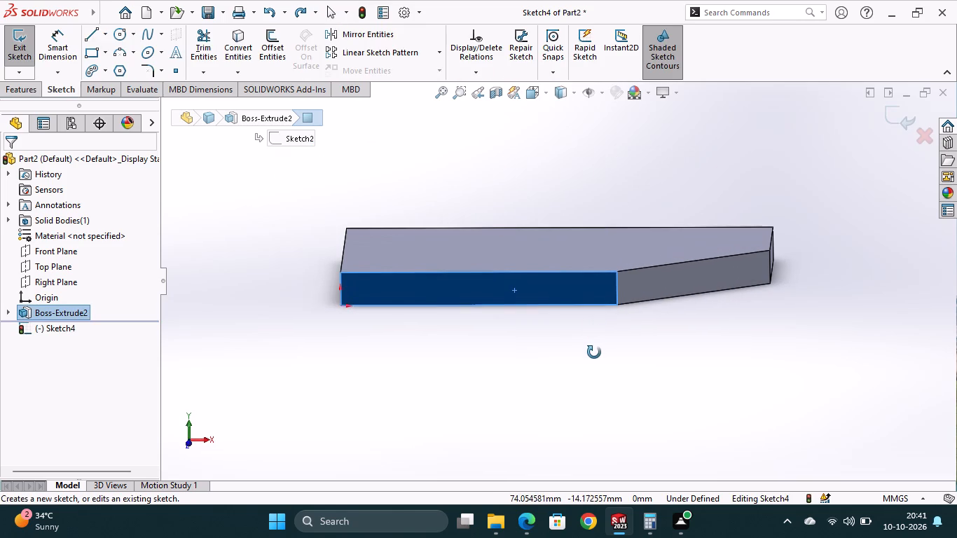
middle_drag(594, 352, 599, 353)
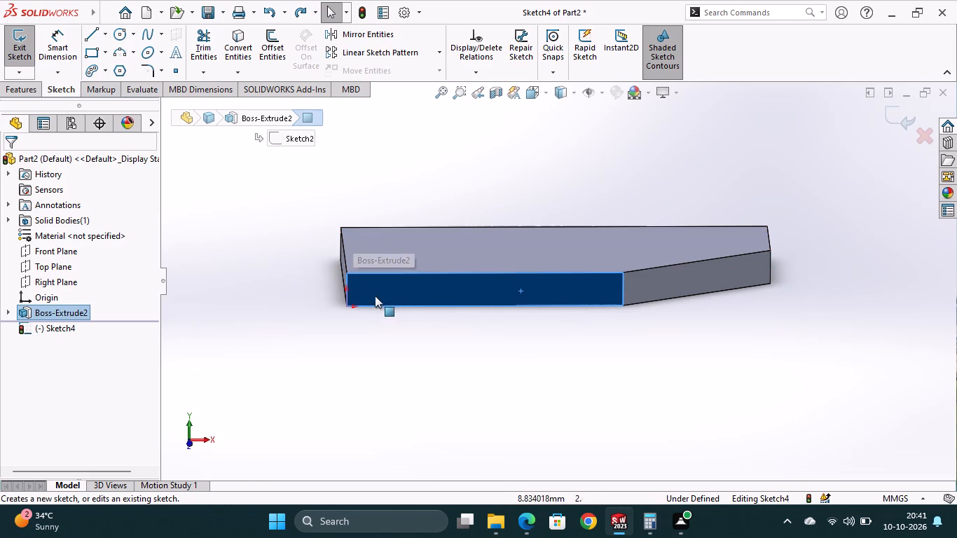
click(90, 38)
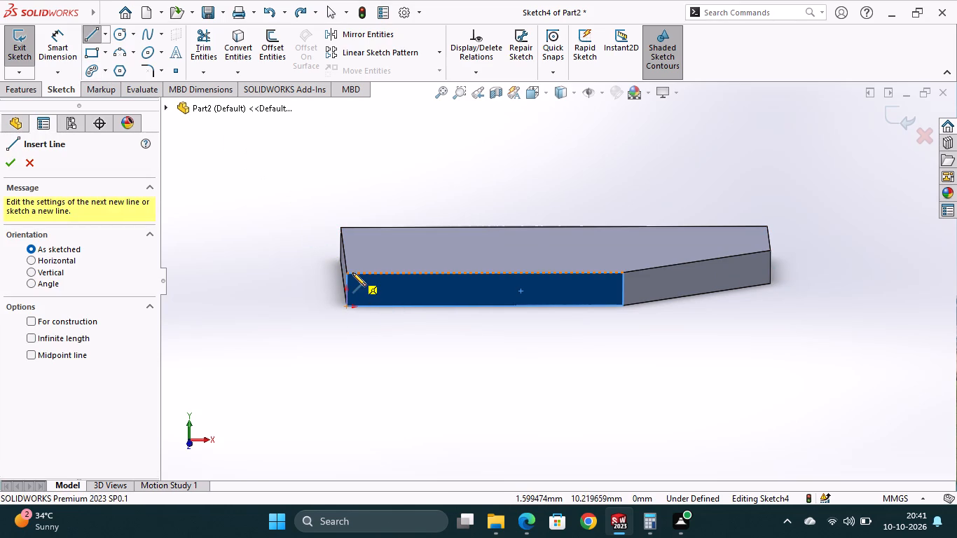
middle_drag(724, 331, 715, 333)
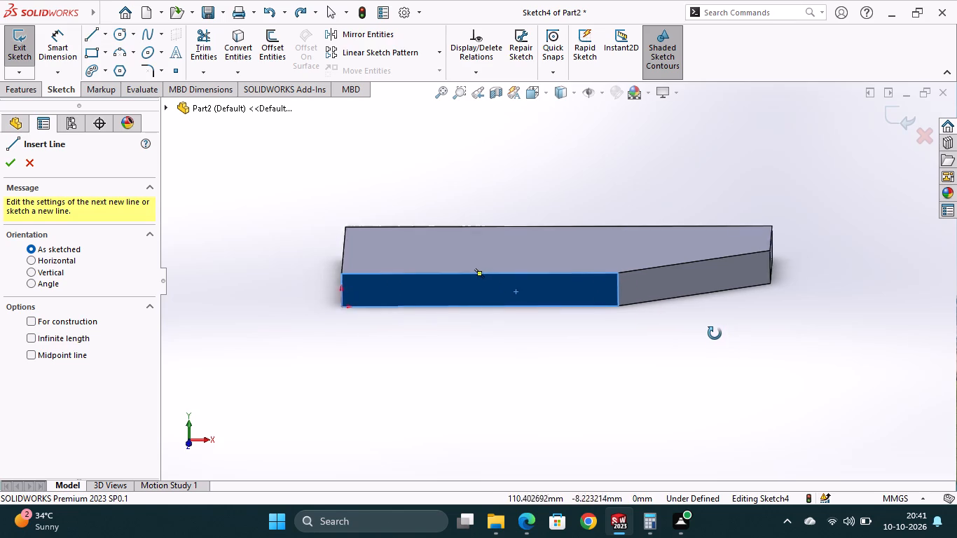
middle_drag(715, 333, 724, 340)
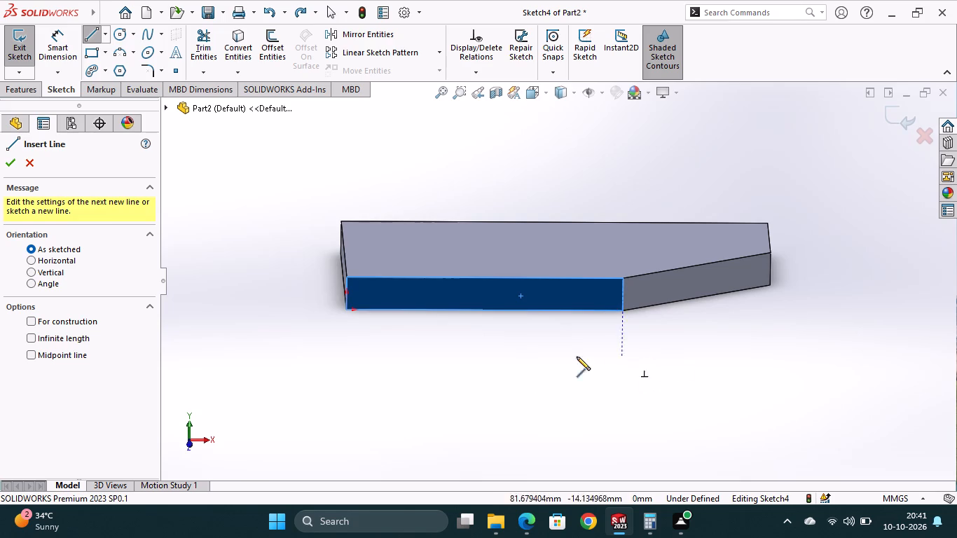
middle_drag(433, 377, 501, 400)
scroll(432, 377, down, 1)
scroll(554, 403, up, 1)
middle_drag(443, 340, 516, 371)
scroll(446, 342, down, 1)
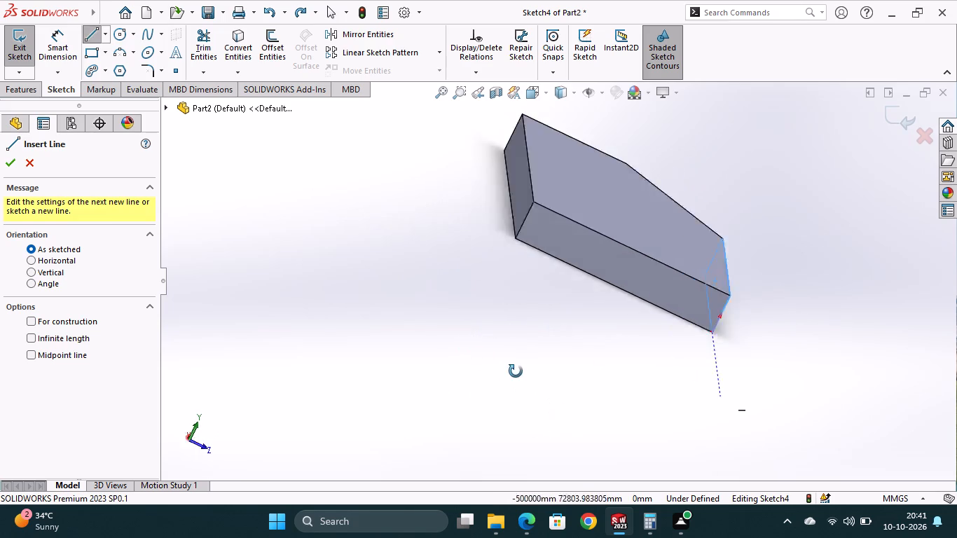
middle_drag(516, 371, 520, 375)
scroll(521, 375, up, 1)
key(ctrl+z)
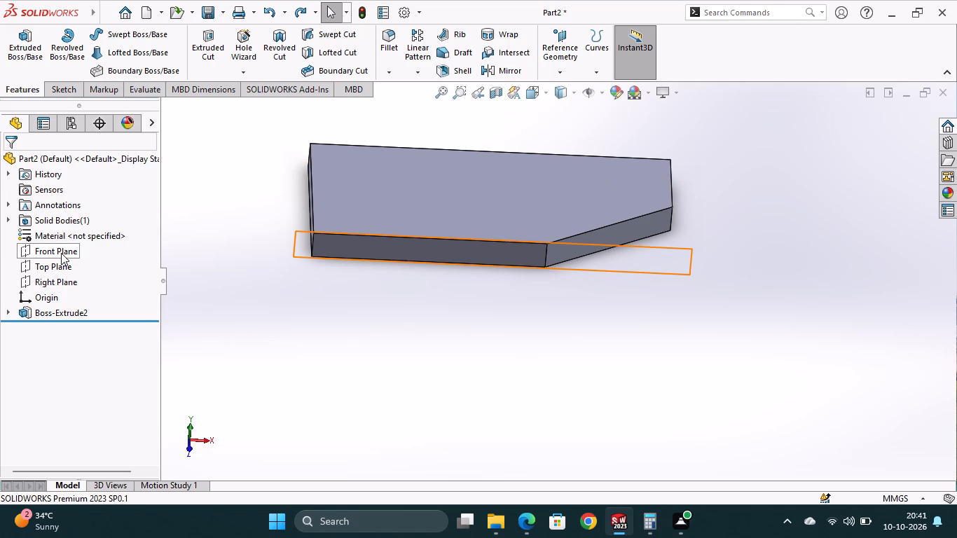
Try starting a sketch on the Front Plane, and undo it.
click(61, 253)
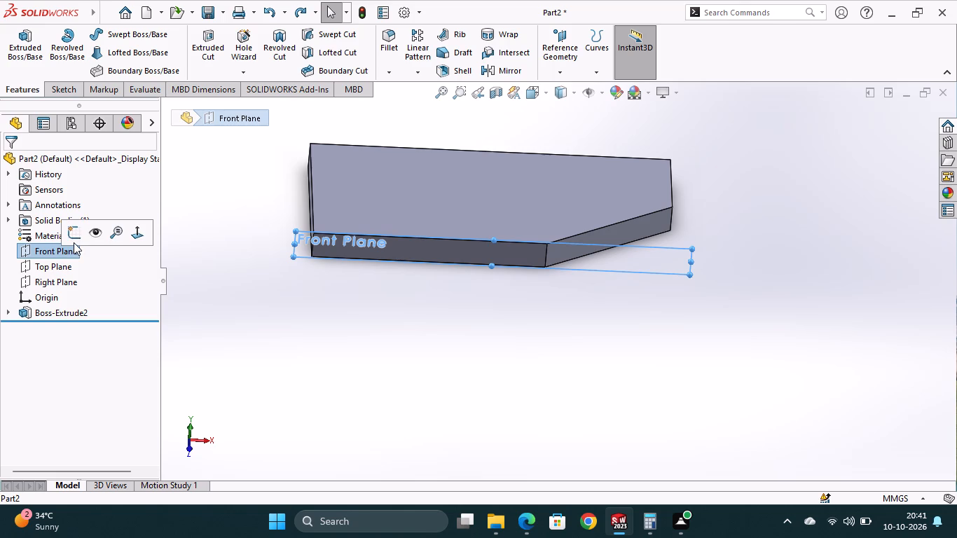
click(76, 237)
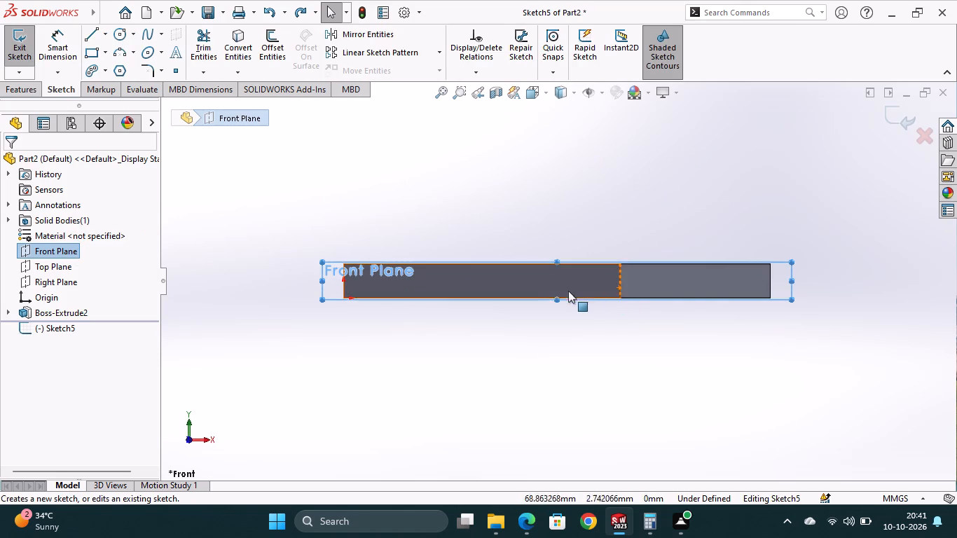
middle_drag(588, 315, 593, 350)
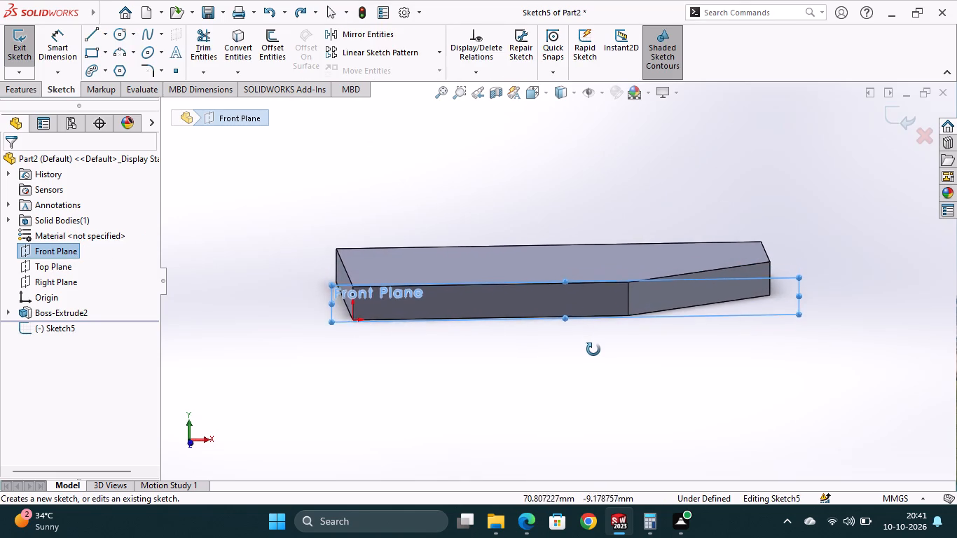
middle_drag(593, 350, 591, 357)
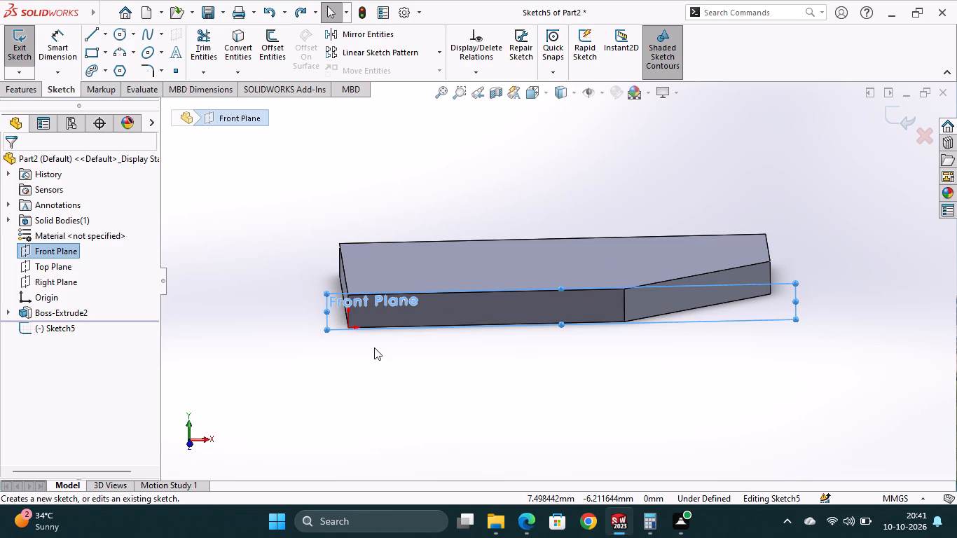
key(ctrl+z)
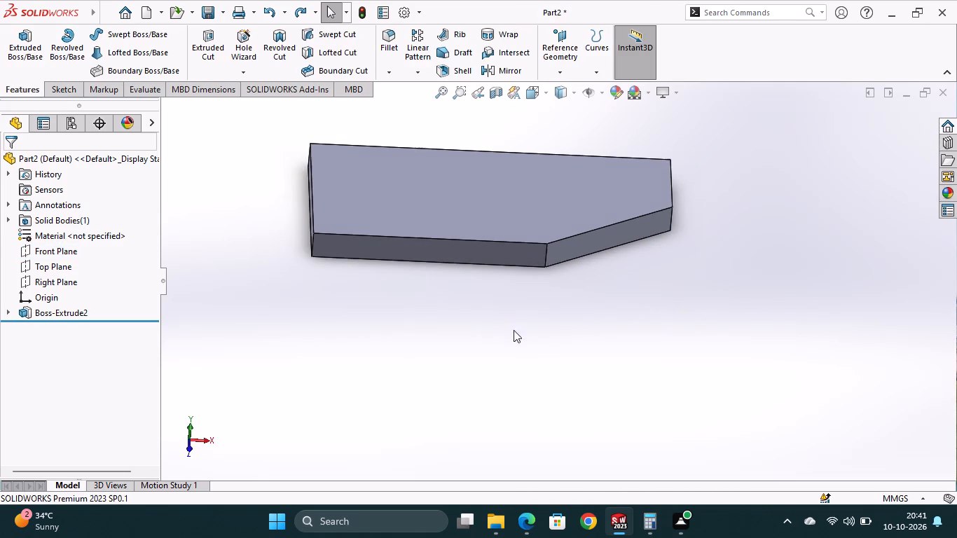
Start a new sketch on the base plate's 125 mm long side face.
middle_drag(621, 350, 473, 346)
click(591, 157)
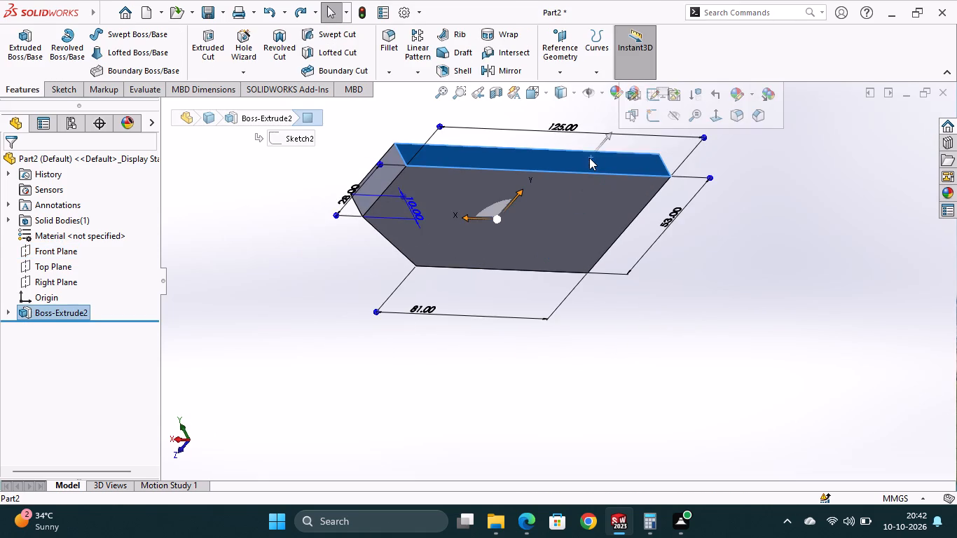
click(649, 114)
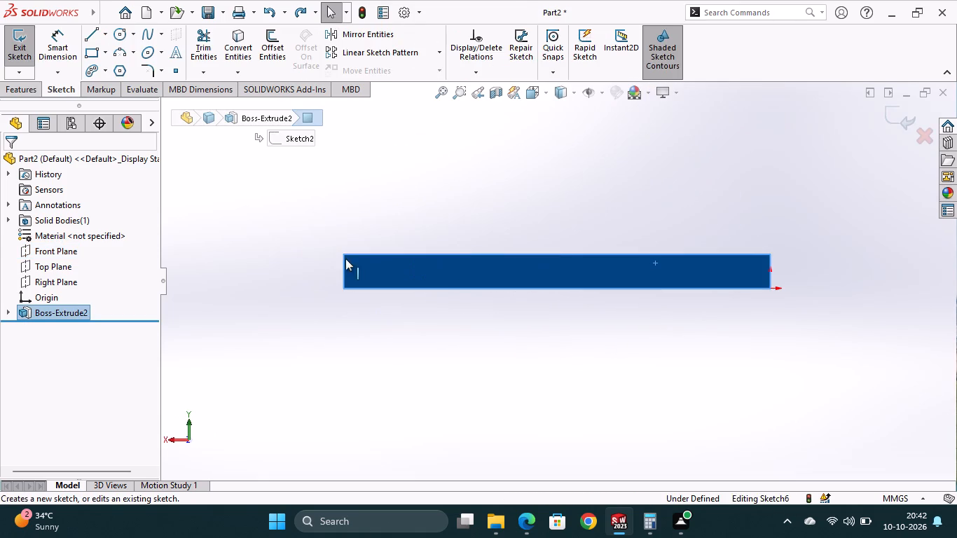
Sketch a closed four-line profile rising from the face's upper edge, with slanted side about 46 mm, top 97 mm and vertical side 49 mm.
middle_drag(605, 357, 624, 394)
scroll(605, 357, down, 1)
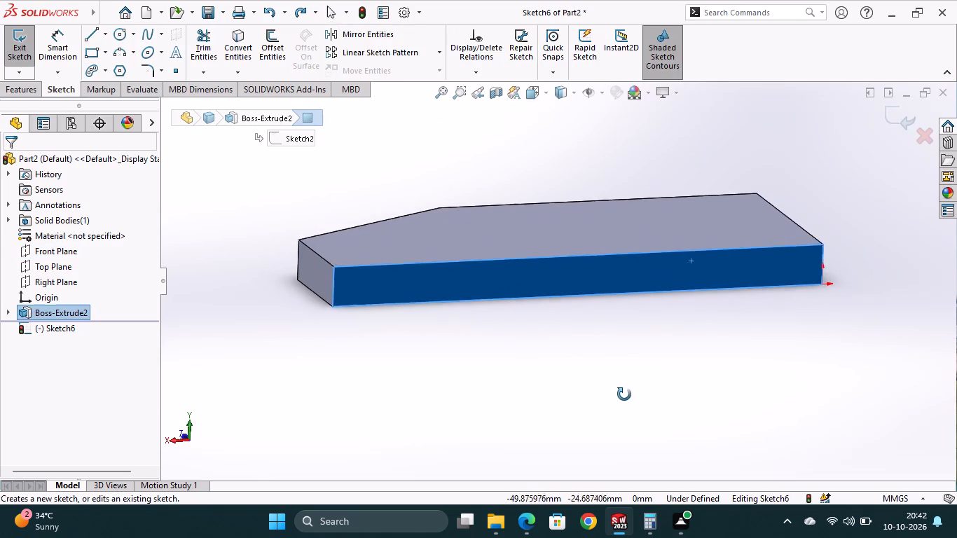
middle_drag(624, 394, 614, 401)
scroll(612, 401, up, 1)
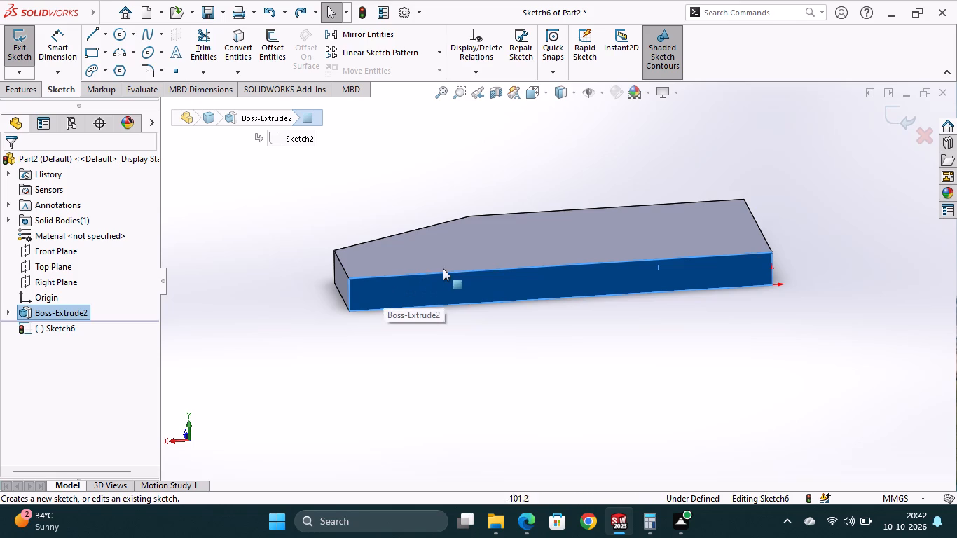
click(90, 35)
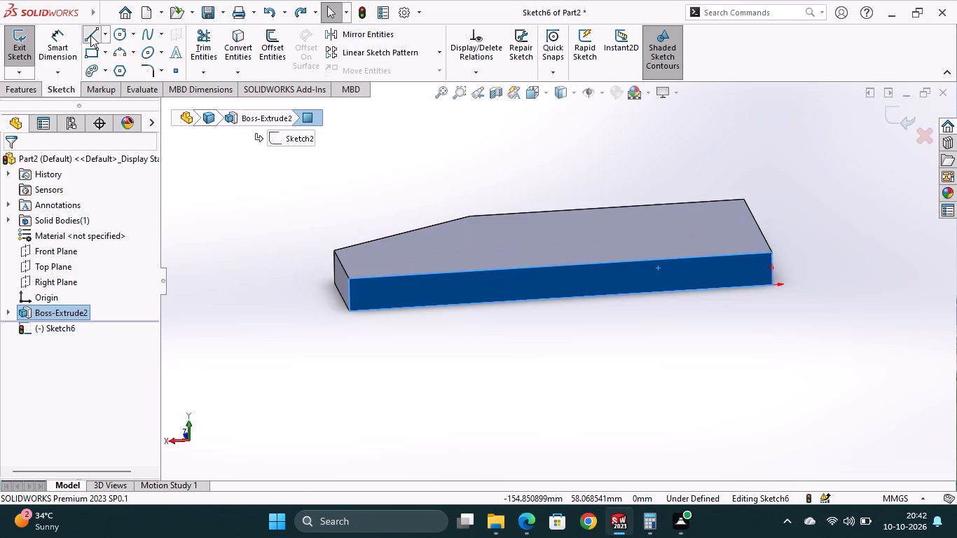
click(350, 280)
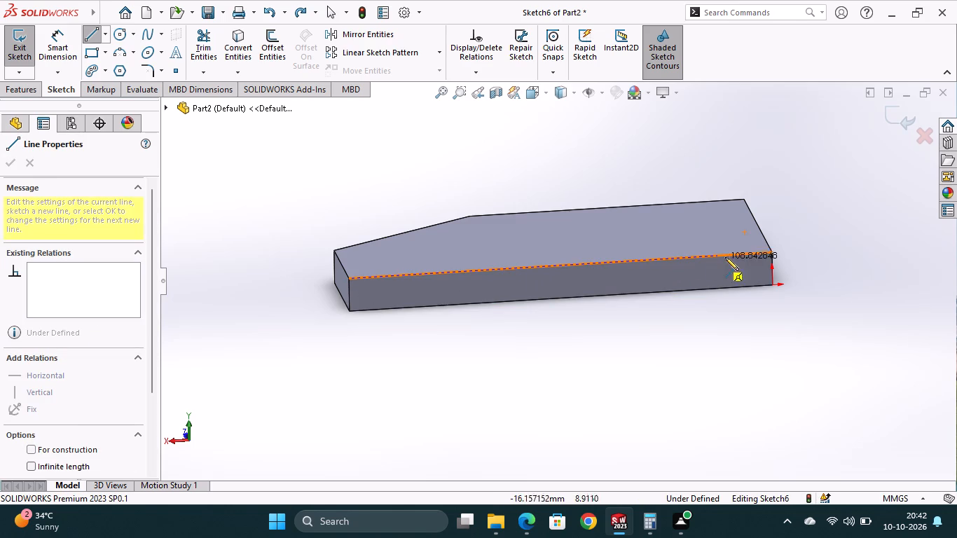
click(739, 253)
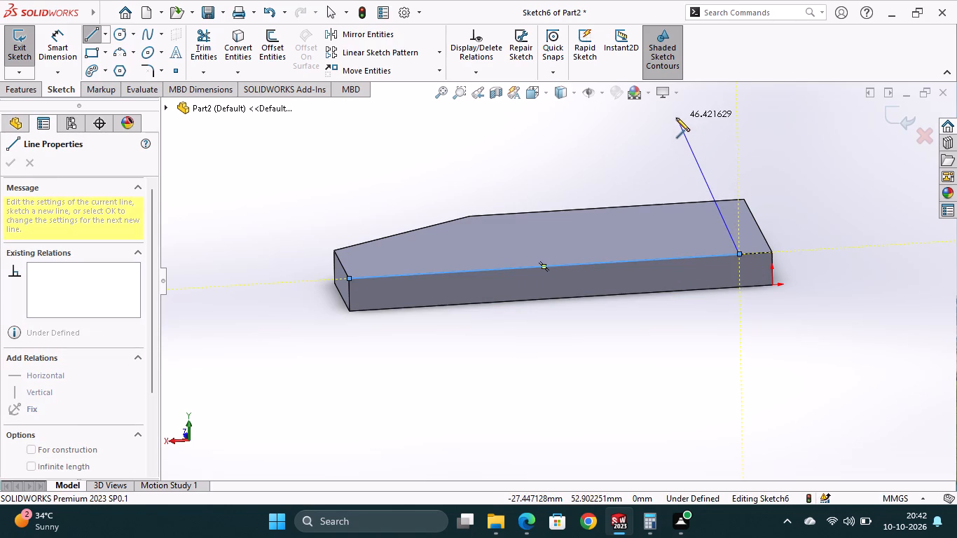
click(674, 118)
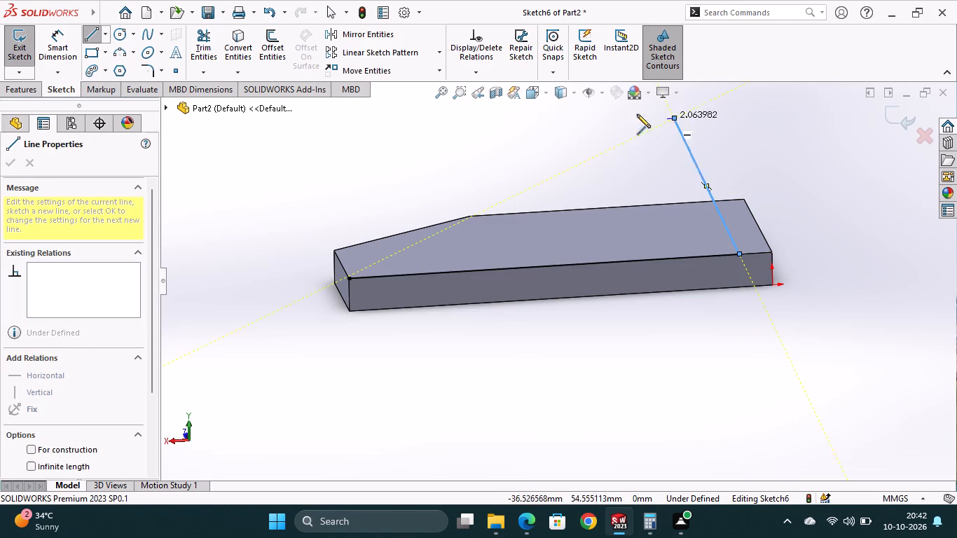
click(346, 117)
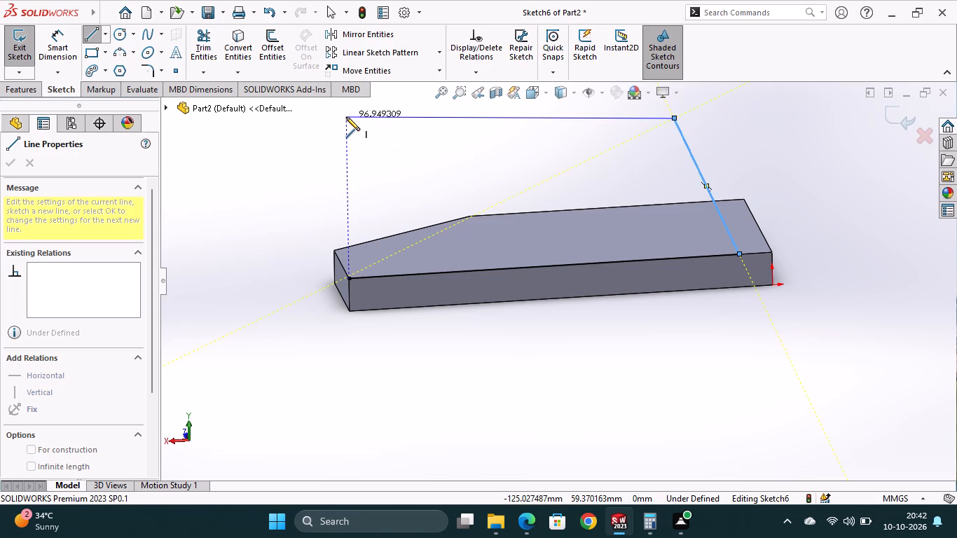
click(348, 280)
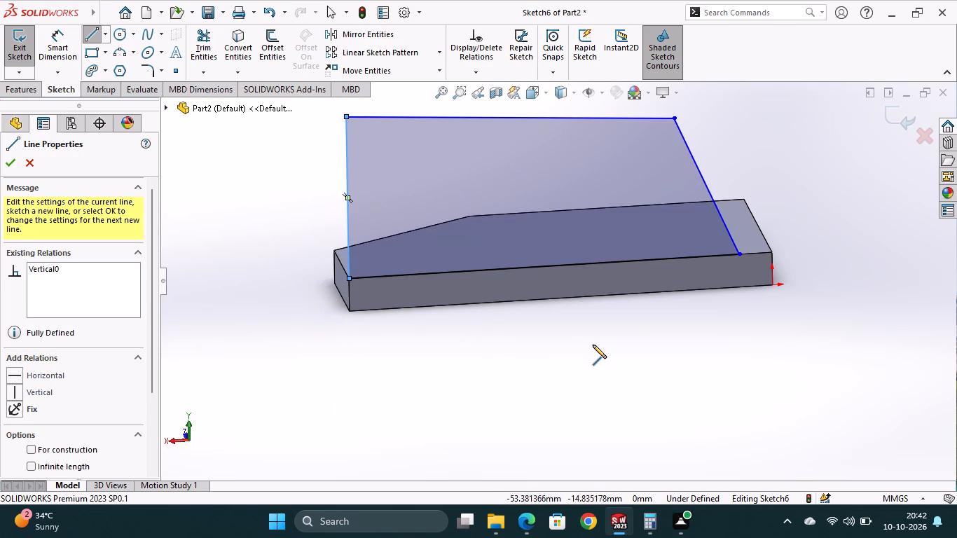
scroll(594, 345, up, 1)
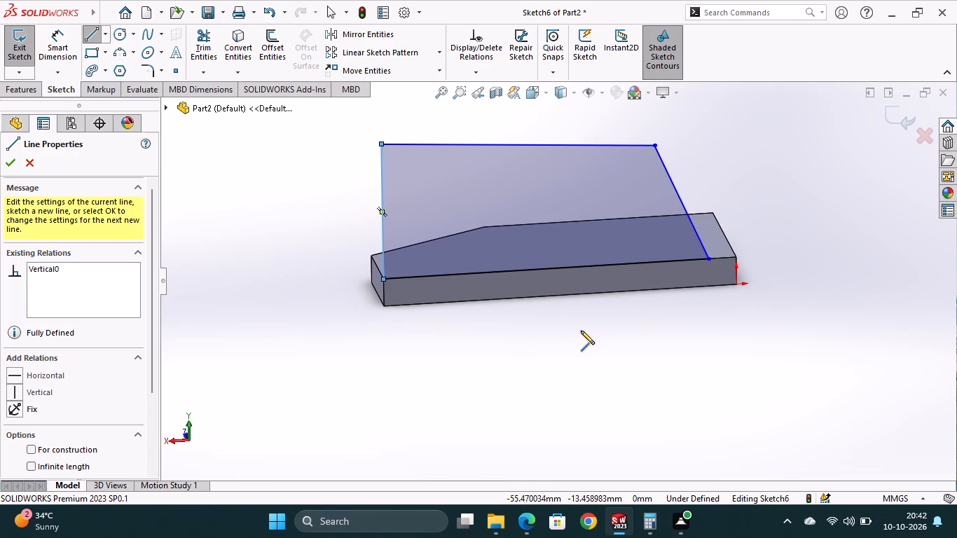
key(Escape)
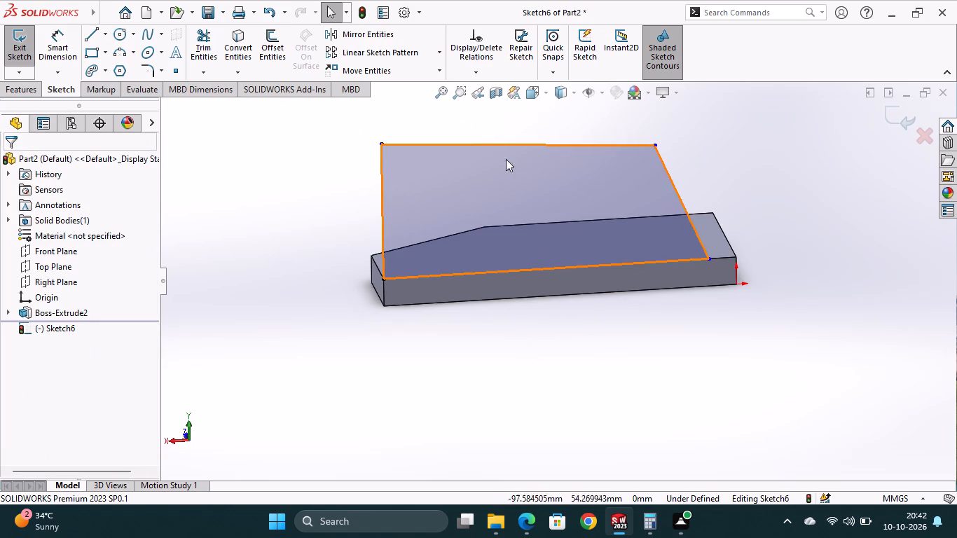
Delete the top line of the four-sided profile.
right_click(610, 144)
key(Delete)
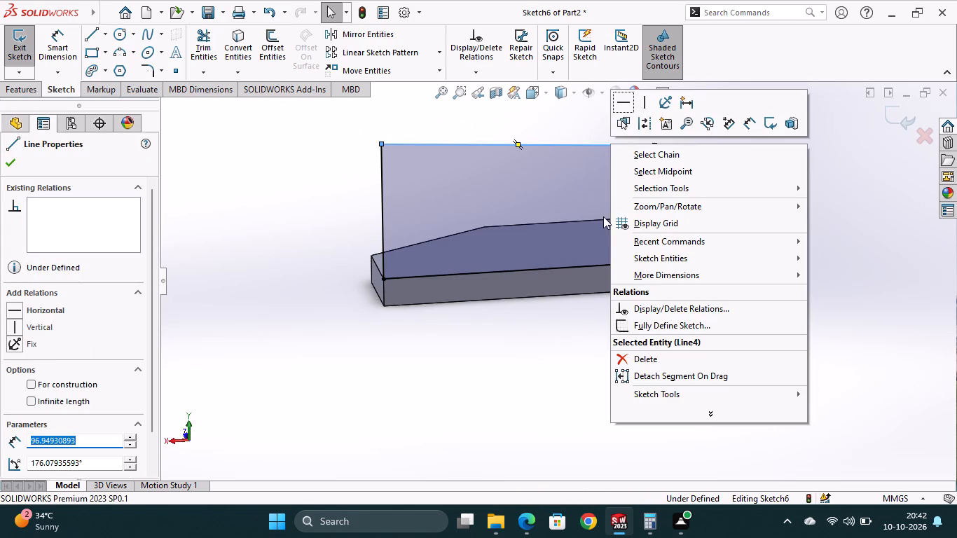
click(656, 357)
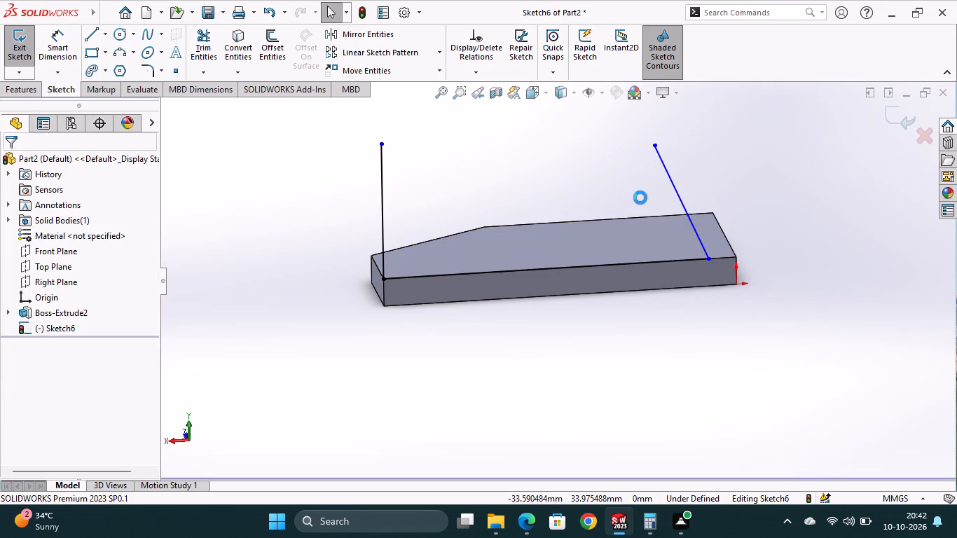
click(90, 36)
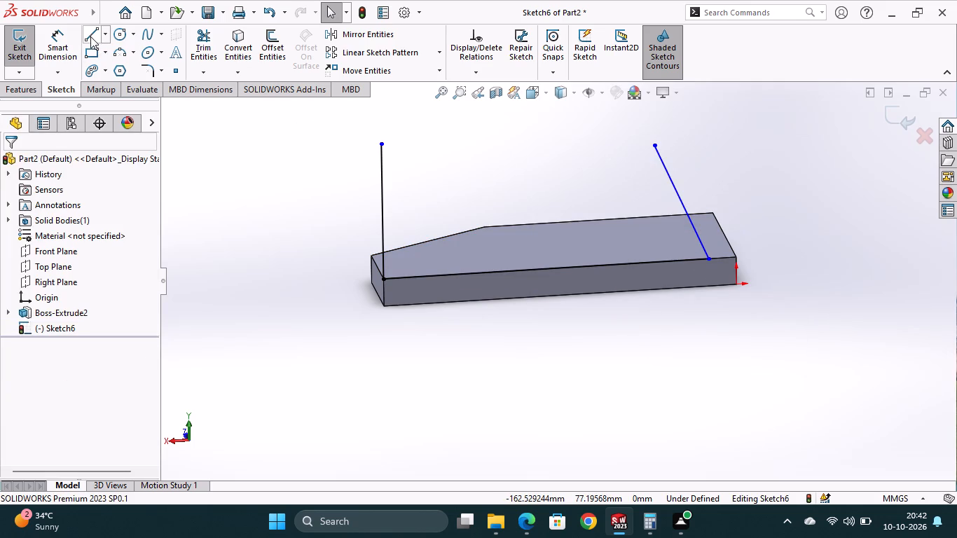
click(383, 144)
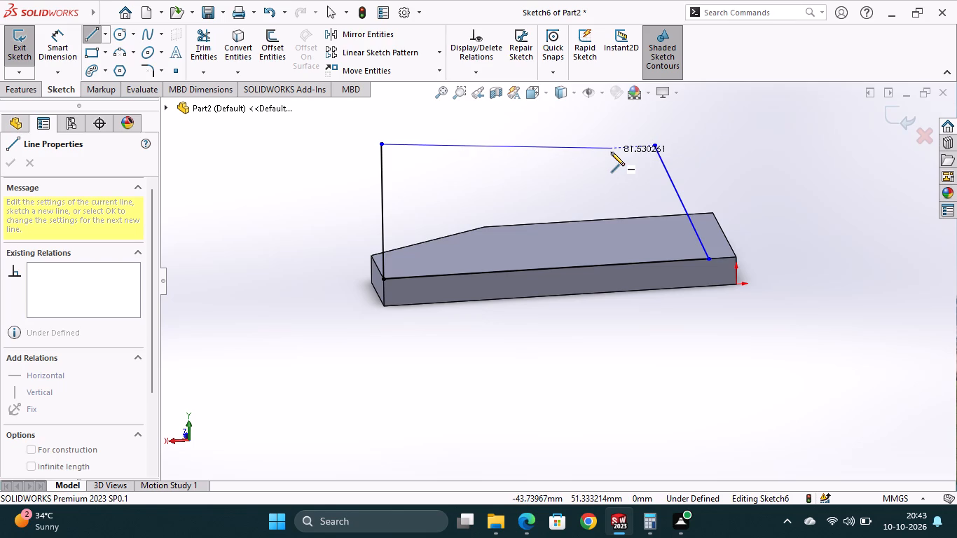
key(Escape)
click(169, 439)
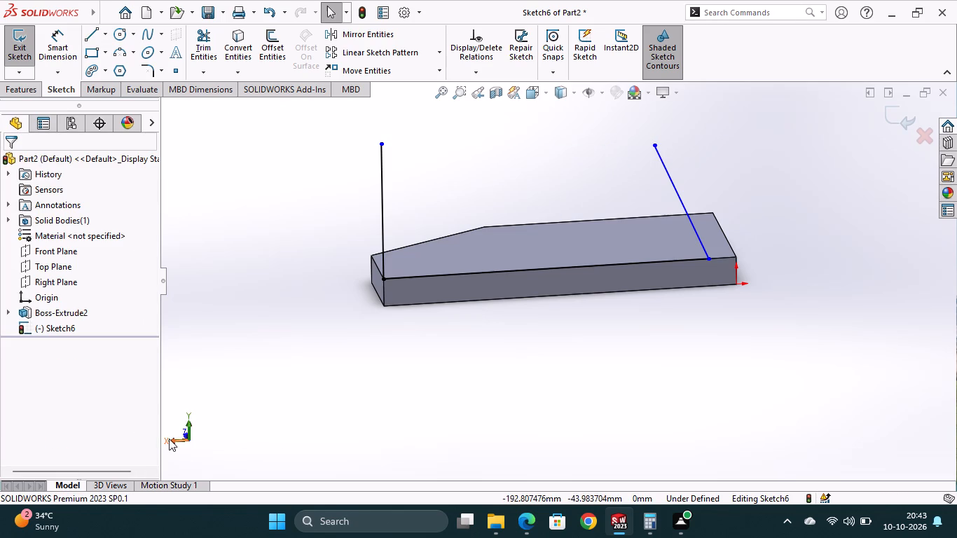
Undo the profile's line deletion, its sketched lines and the sketch on the base plate's long side face.
click(189, 439)
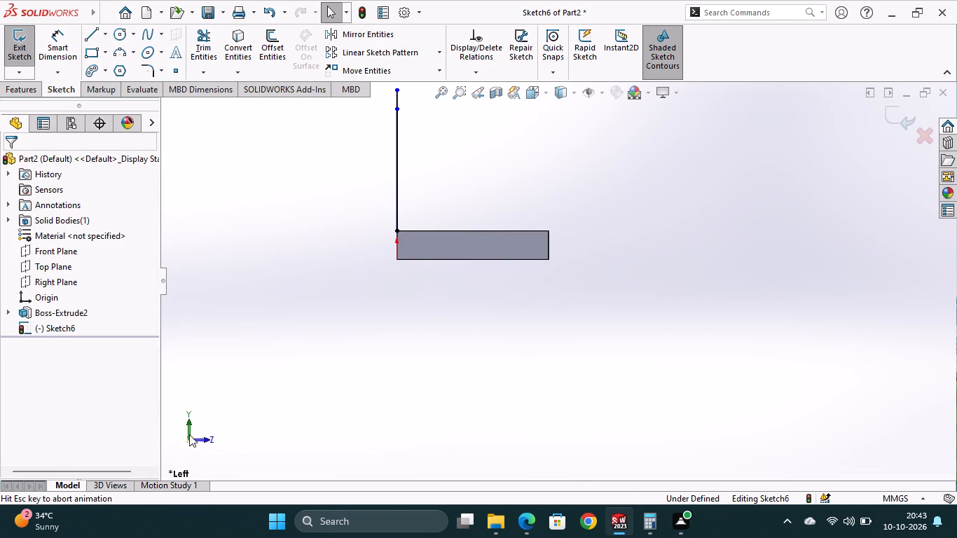
click(189, 426)
scroll(682, 347, up, 2)
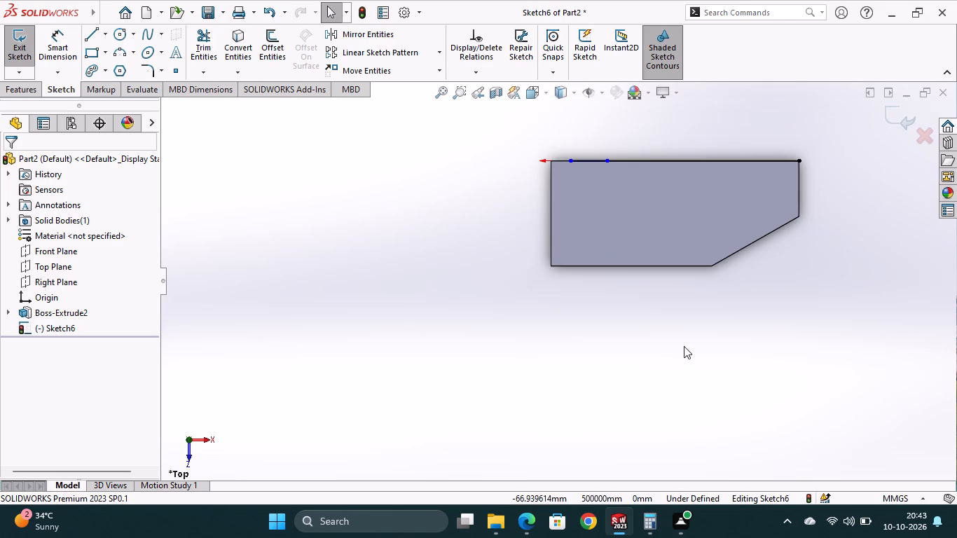
middle_drag(684, 346, 590, 238)
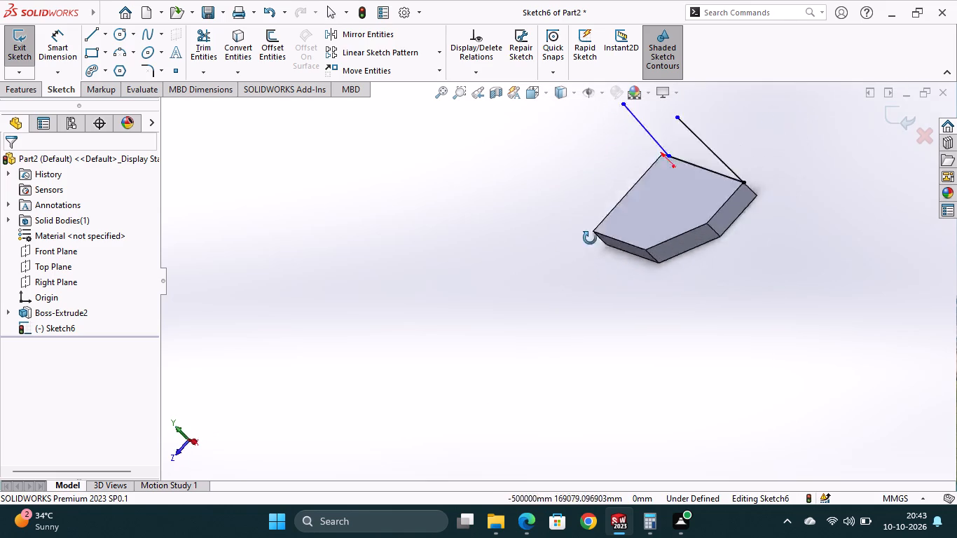
middle_drag(590, 238, 542, 348)
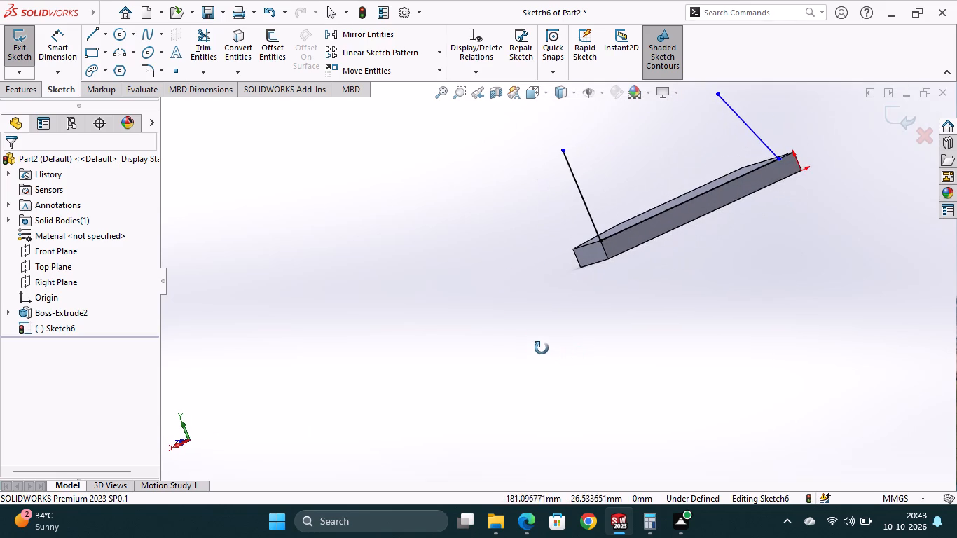
middle_drag(542, 348, 541, 348)
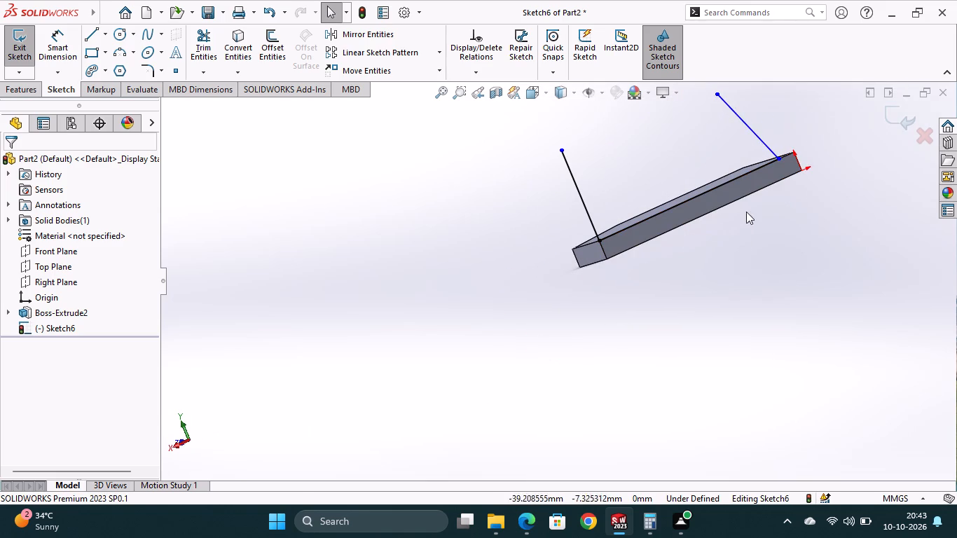
key(ctrl+z)
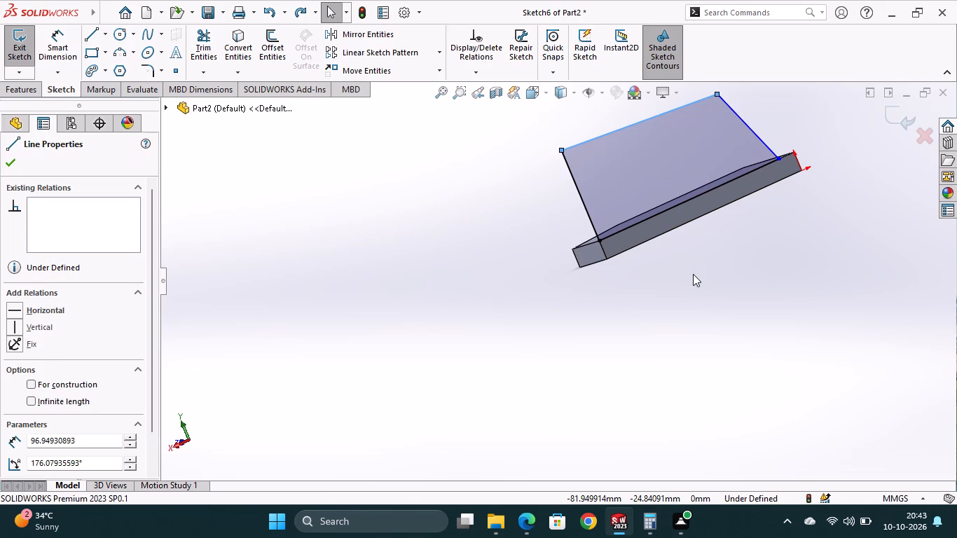
key(ctrl+z)
key(ctrl+z)
key(ctrl+z)
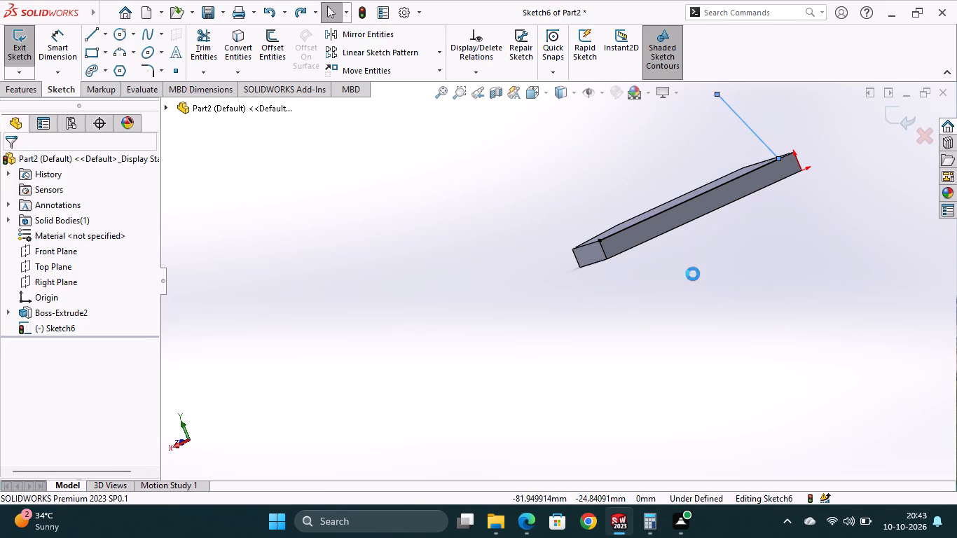
key(ctrl+z)
key(ctrl+z)
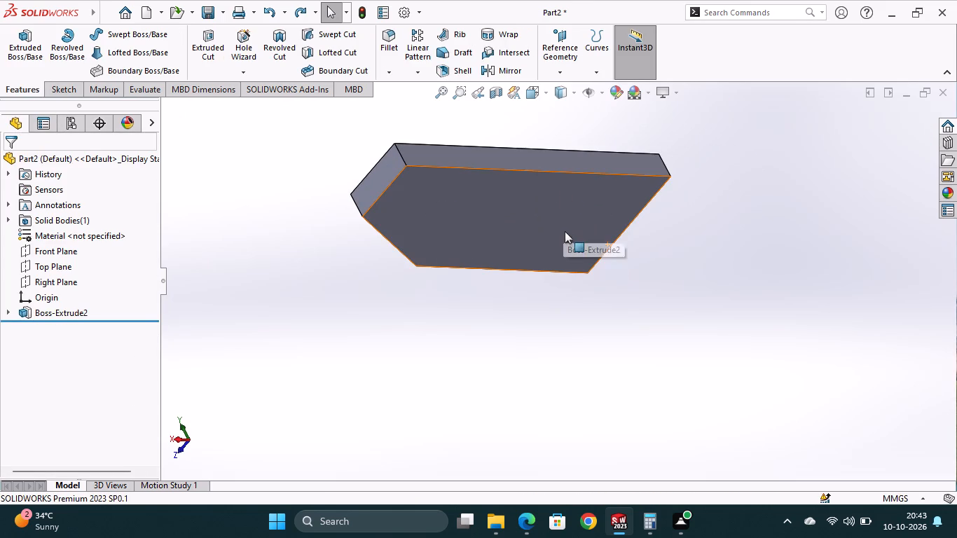
key(ctrl+z)
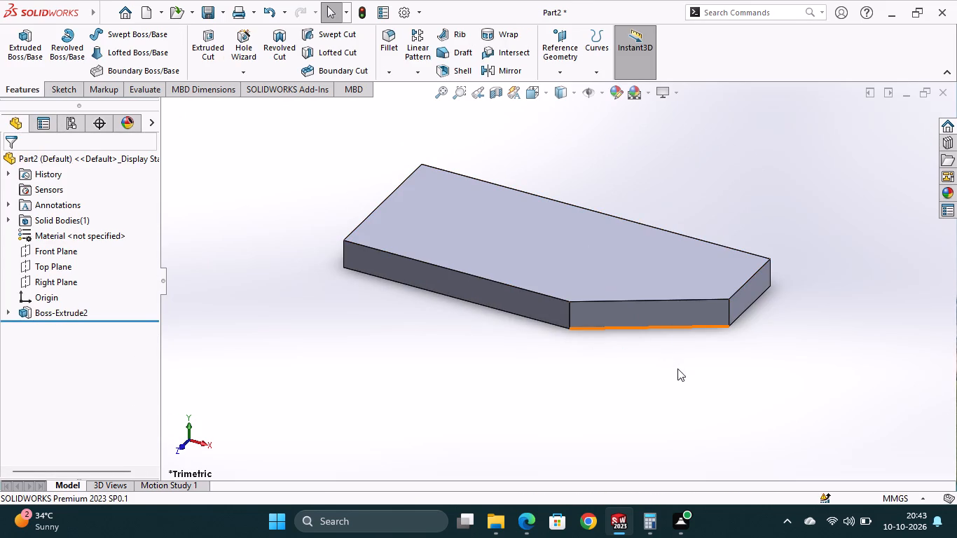
Start a new sketch on the base plate's 125 mm long side face.
middle_drag(677, 368, 531, 371)
click(606, 217)
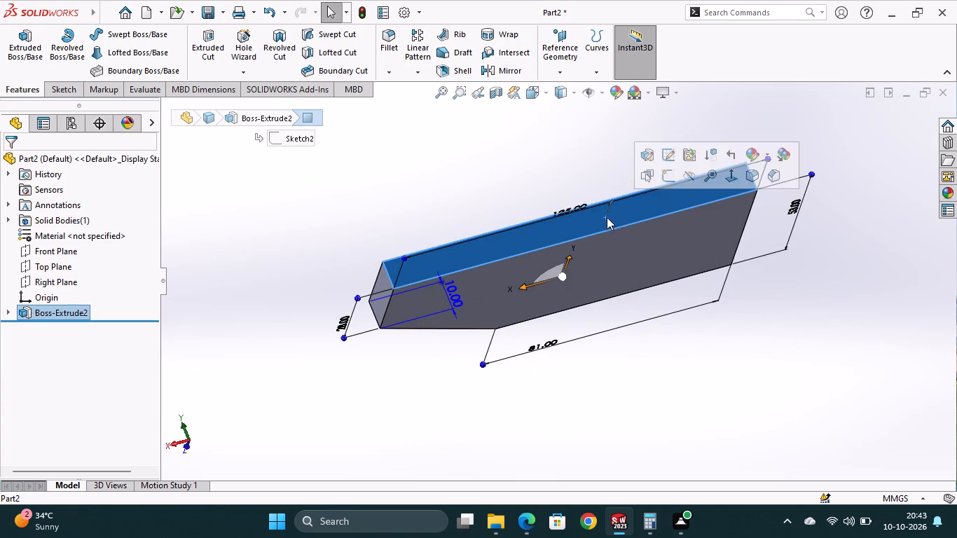
click(667, 179)
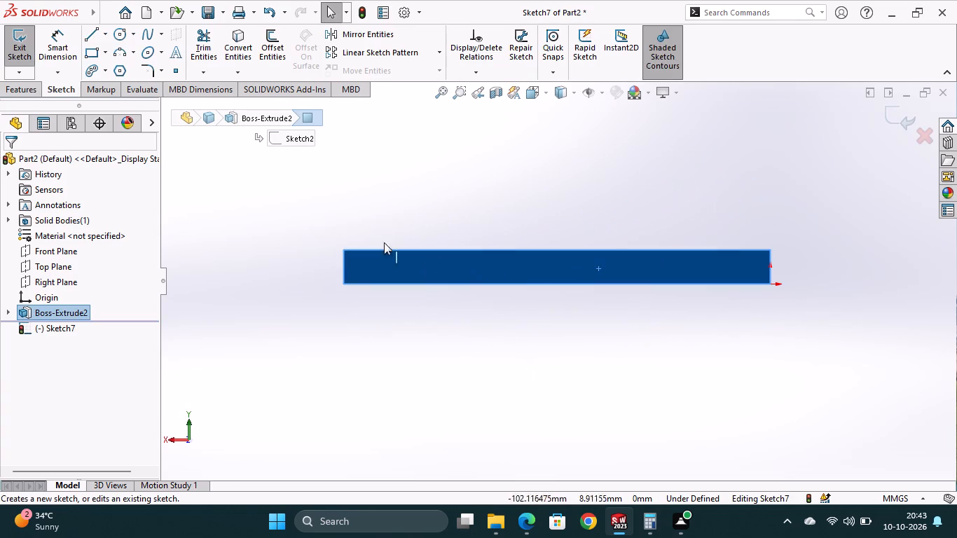
Sketch a closed four-line profile on the face's upper edge, with a slanted side, top about 88 mm and vertical side about 37 mm.
click(90, 36)
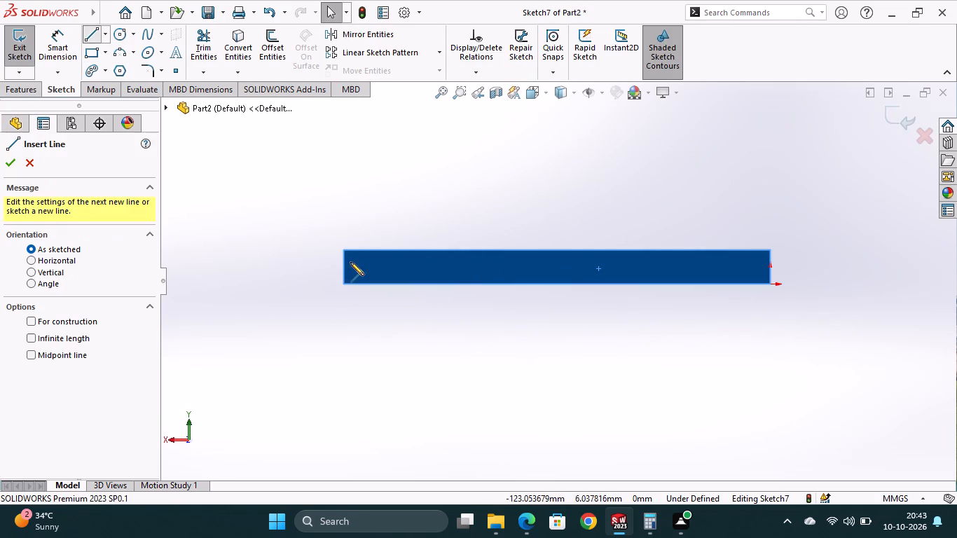
click(345, 251)
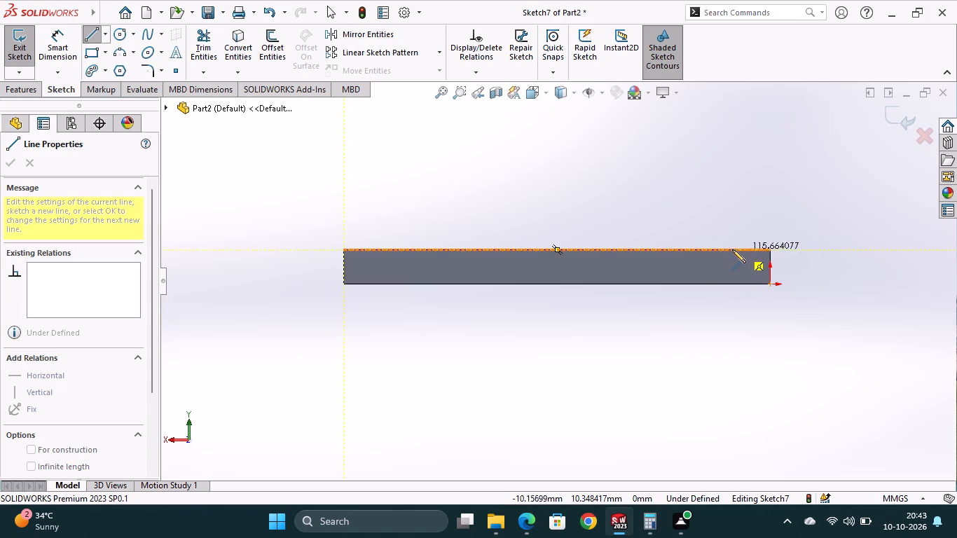
click(715, 251)
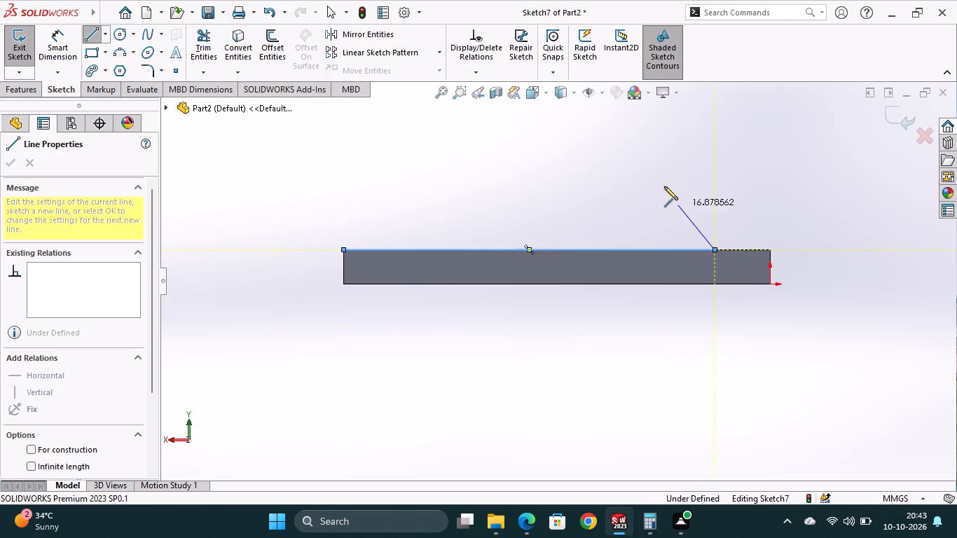
click(645, 123)
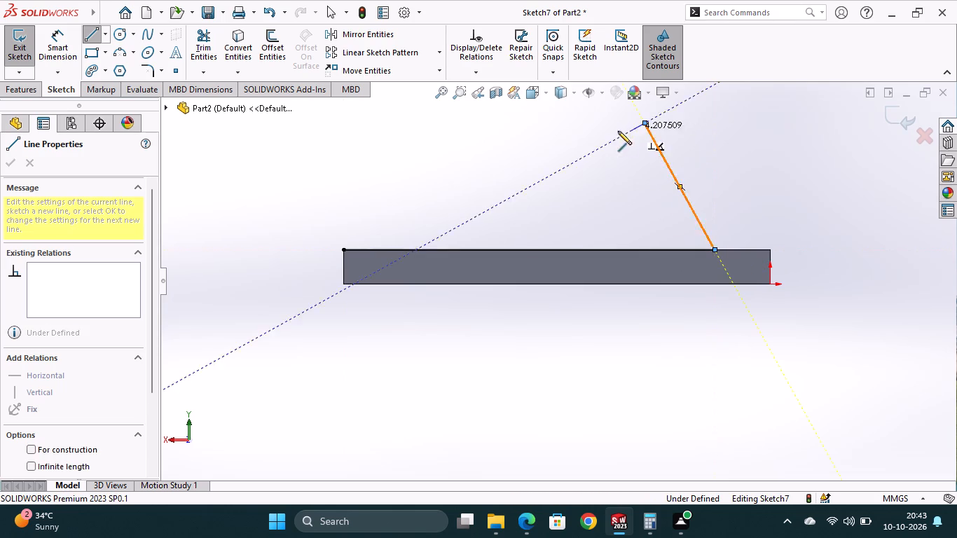
click(342, 121)
click(345, 249)
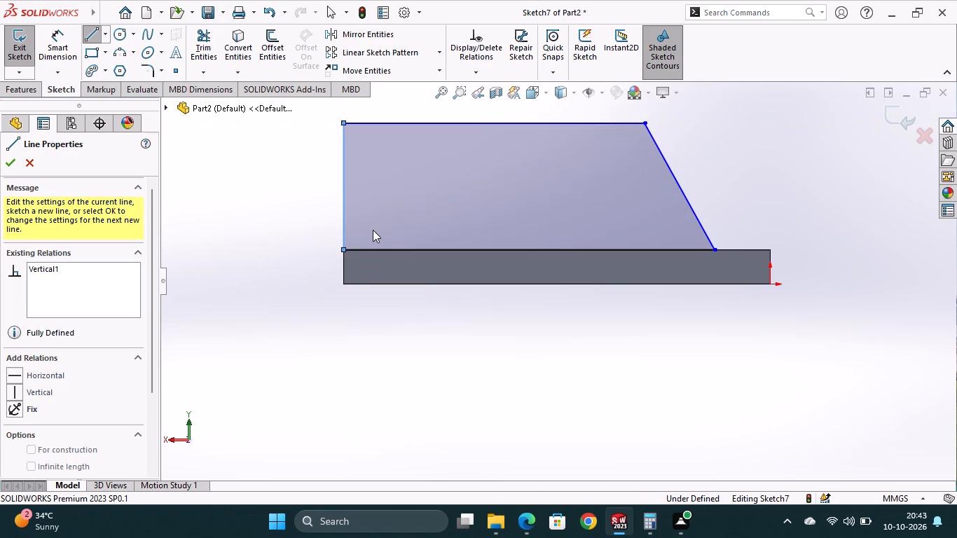
key(Escape)
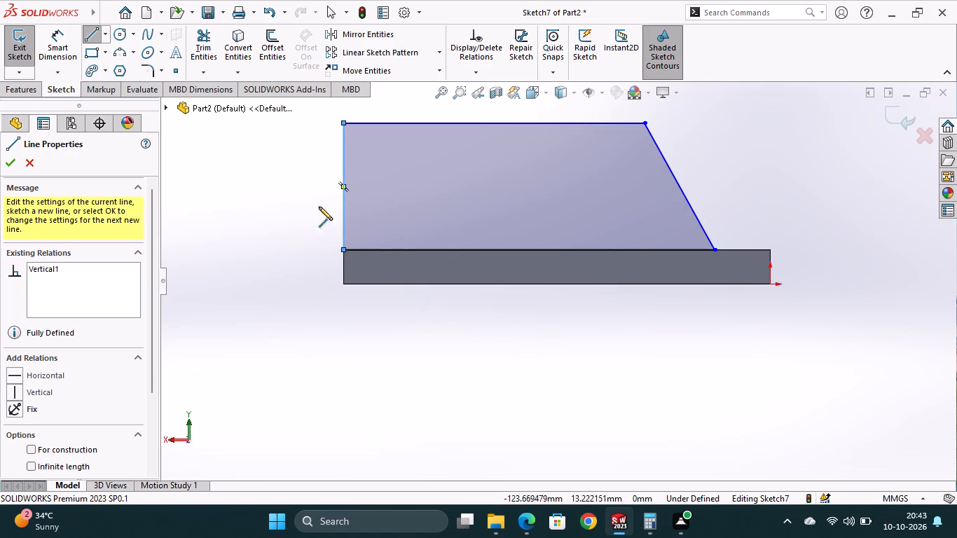
Dimension the profile's vertical side to 54 mm.
click(70, 53)
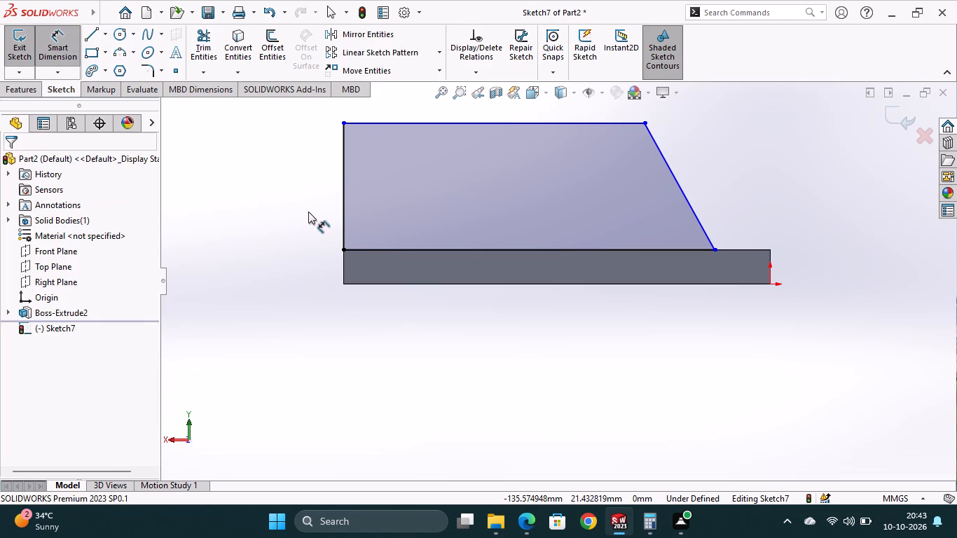
click(343, 188)
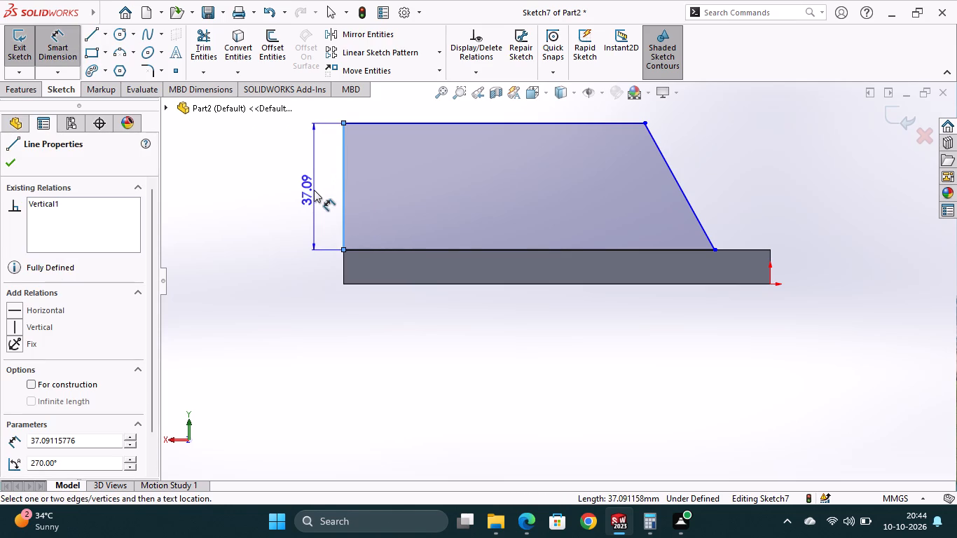
click(314, 190)
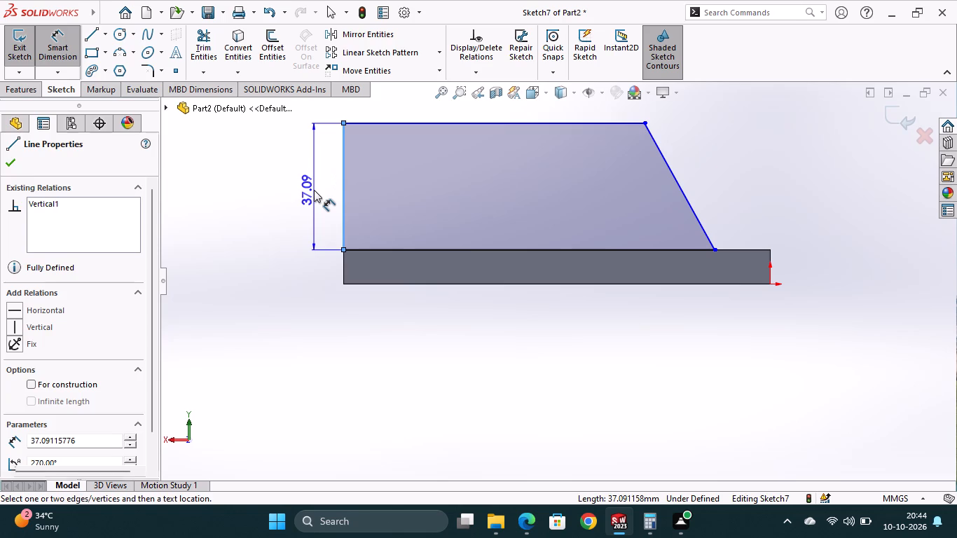
text(54)
key(Return)
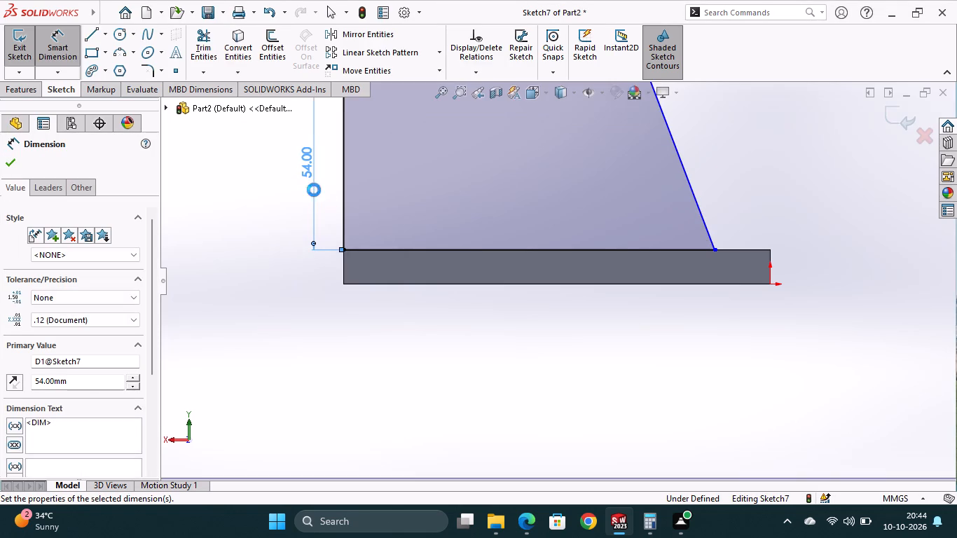
Dimension the profile's top line to 68 mm.
scroll(490, 195, up, 2)
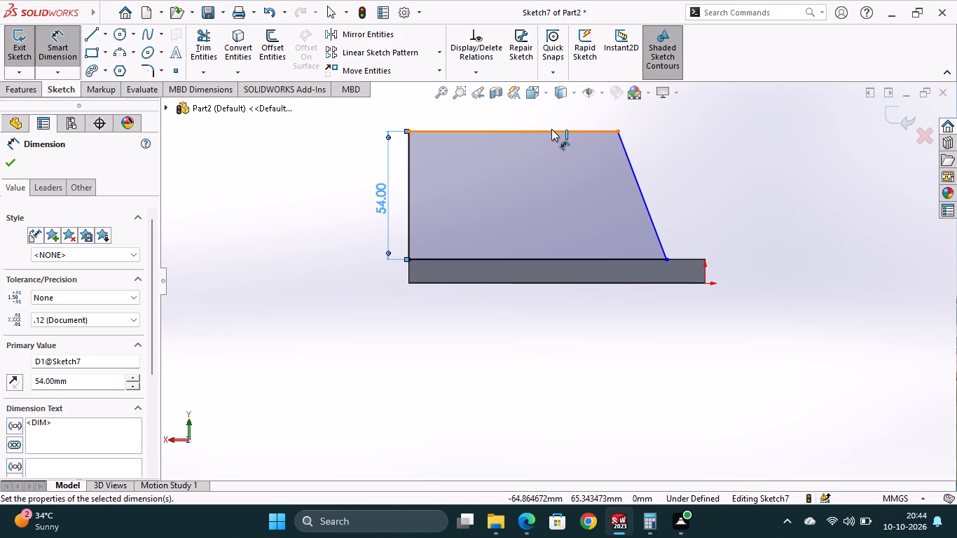
click(551, 129)
click(551, 113)
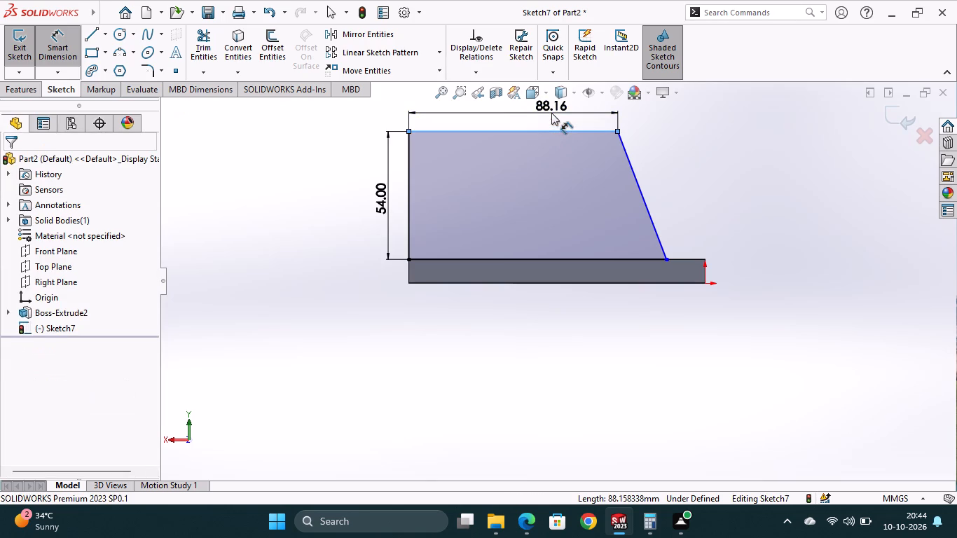
text(68)
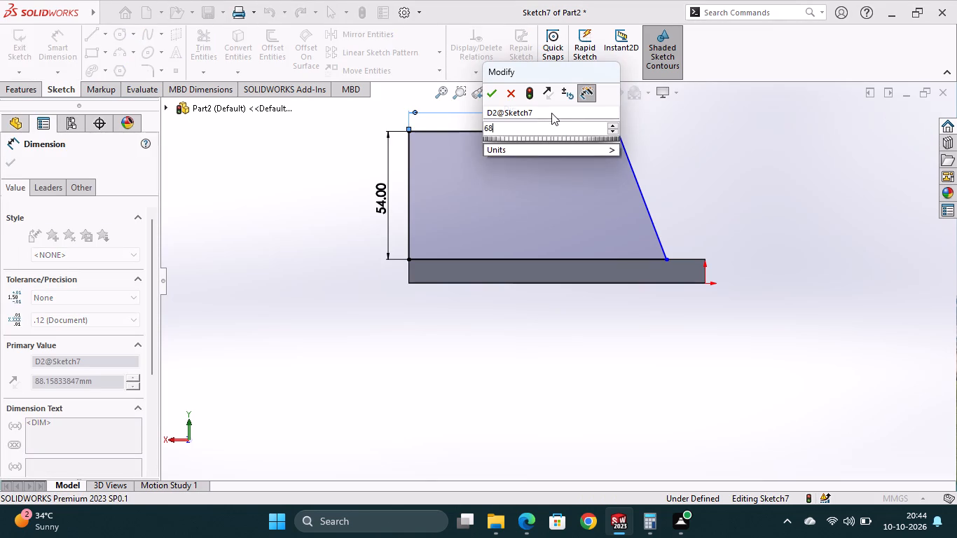
key(Return)
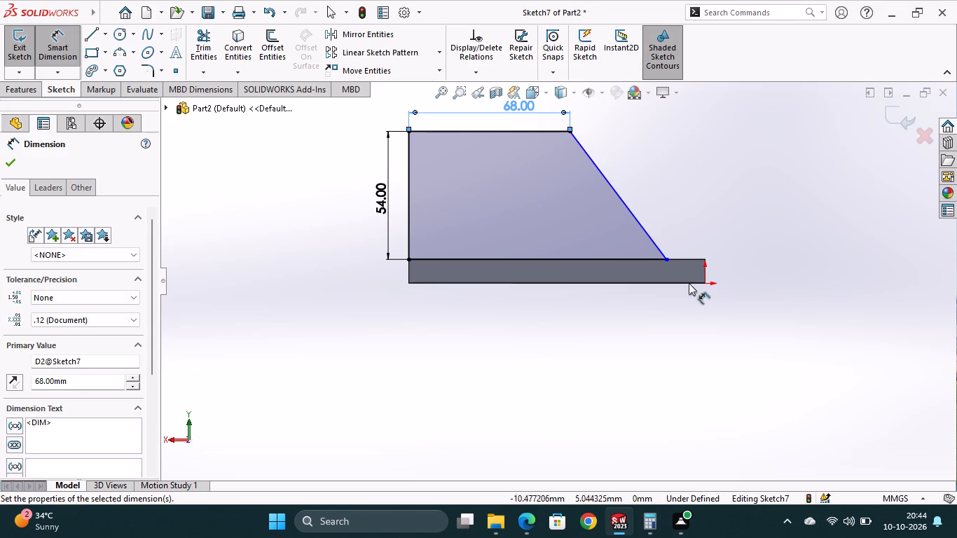
key(Escape)
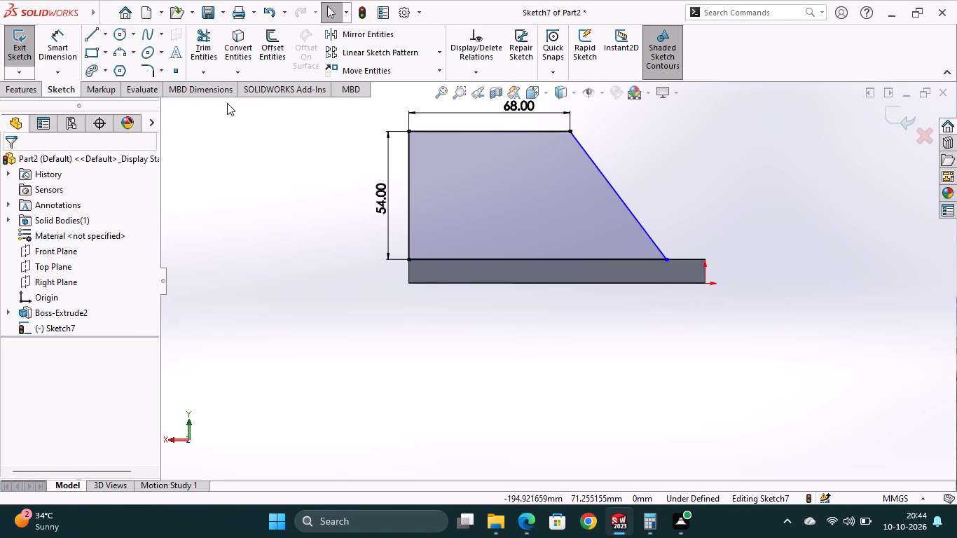
Draw a horizontal line about 16 mm long from the plate's upper corner at the origin end to the slanted side's lower endpoint.
click(93, 38)
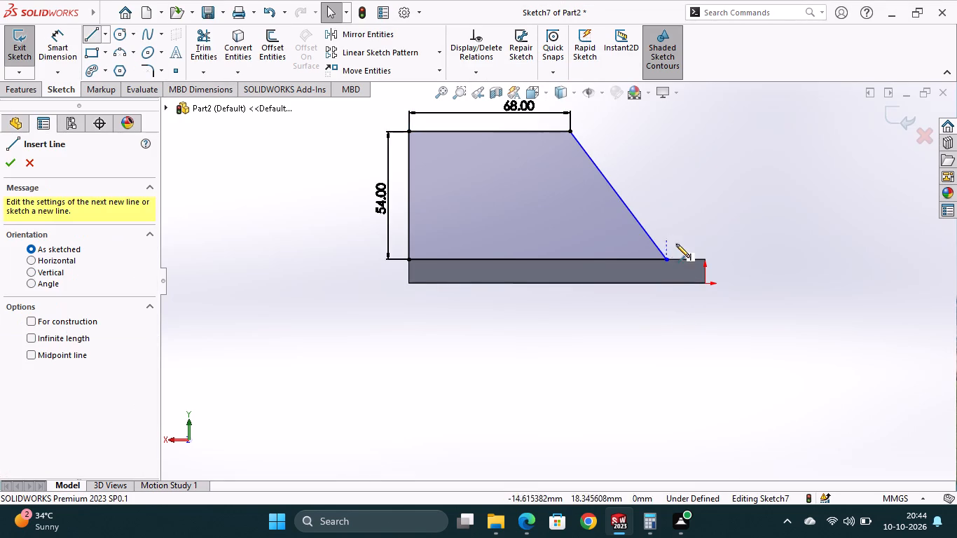
click(705, 259)
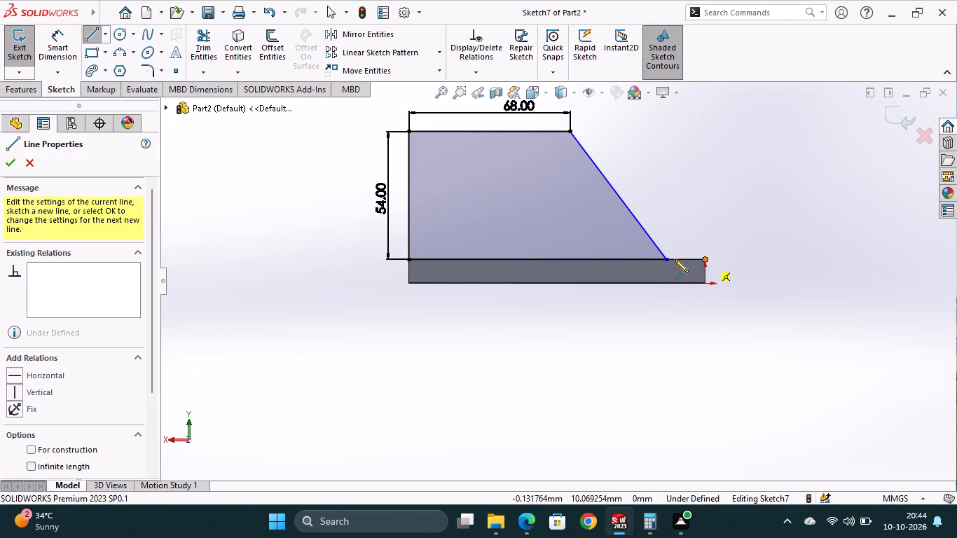
click(668, 260)
key(Escape)
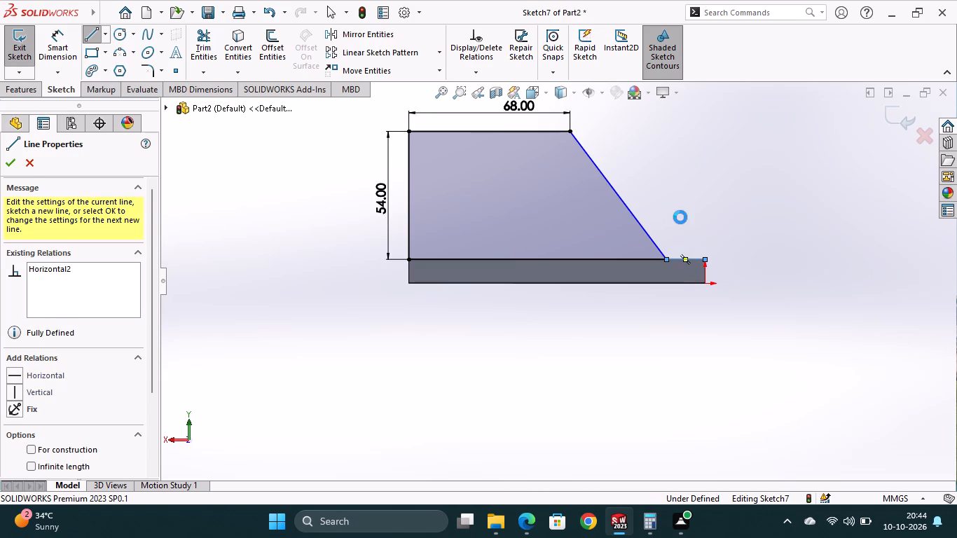
Dimension the distance from the plate's upper corner to the slanted side's lower endpoint as 10 mm.
click(67, 44)
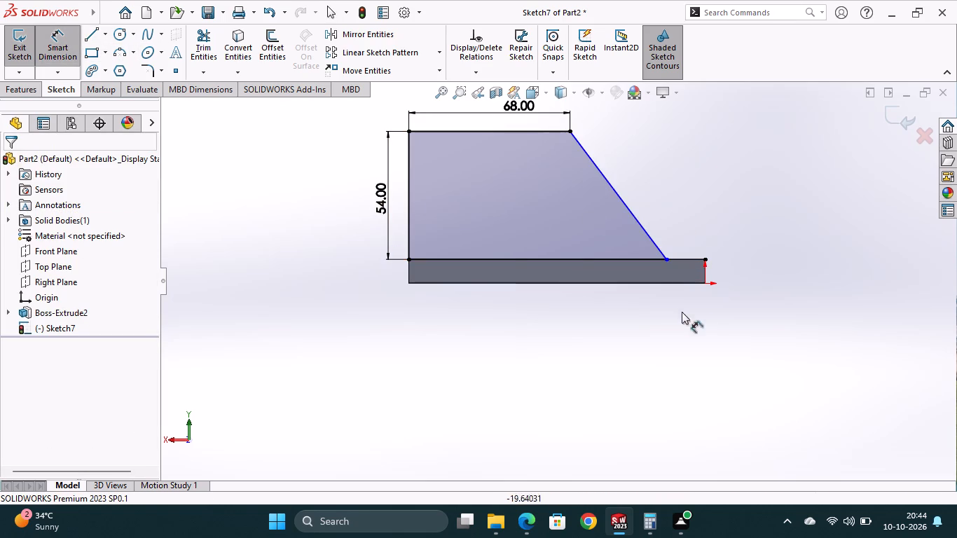
click(705, 256)
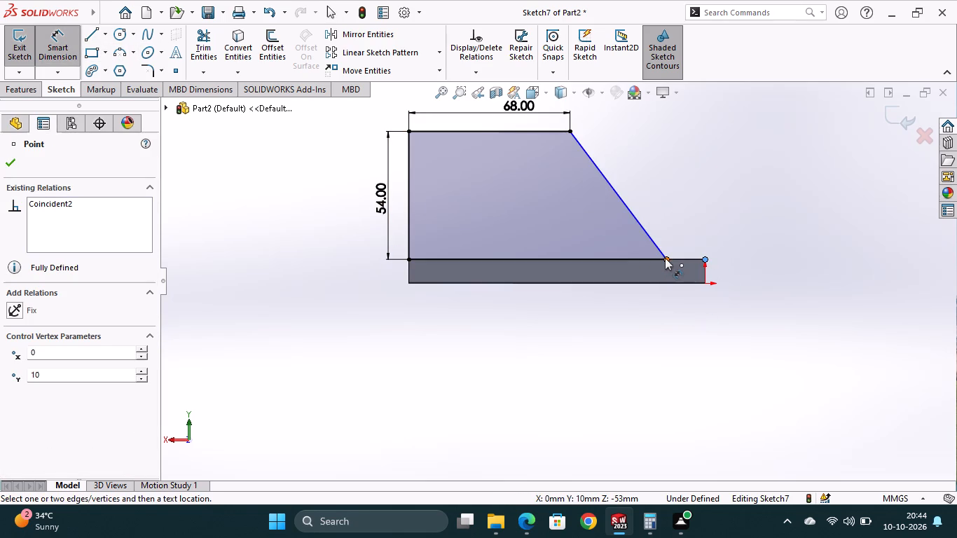
click(665, 258)
click(671, 321)
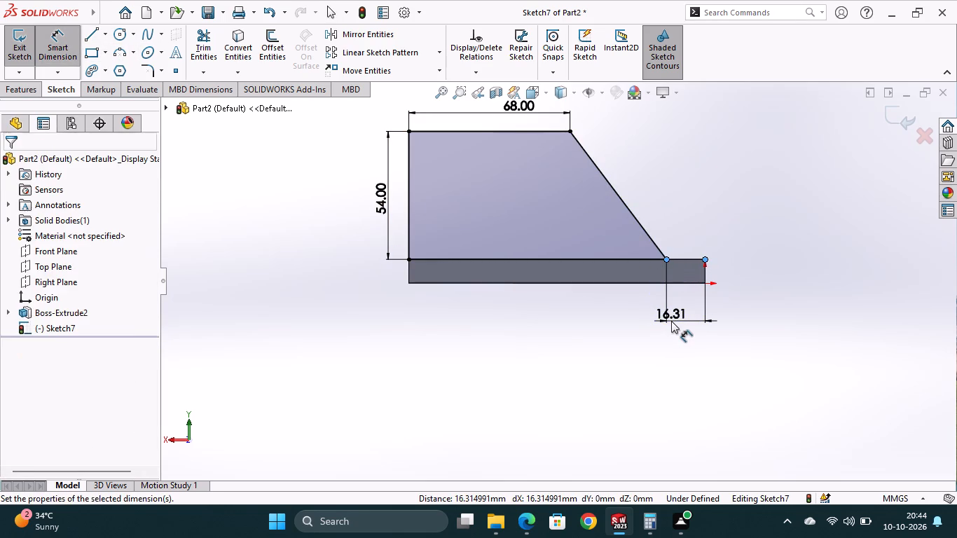
text(10)
key(Return)
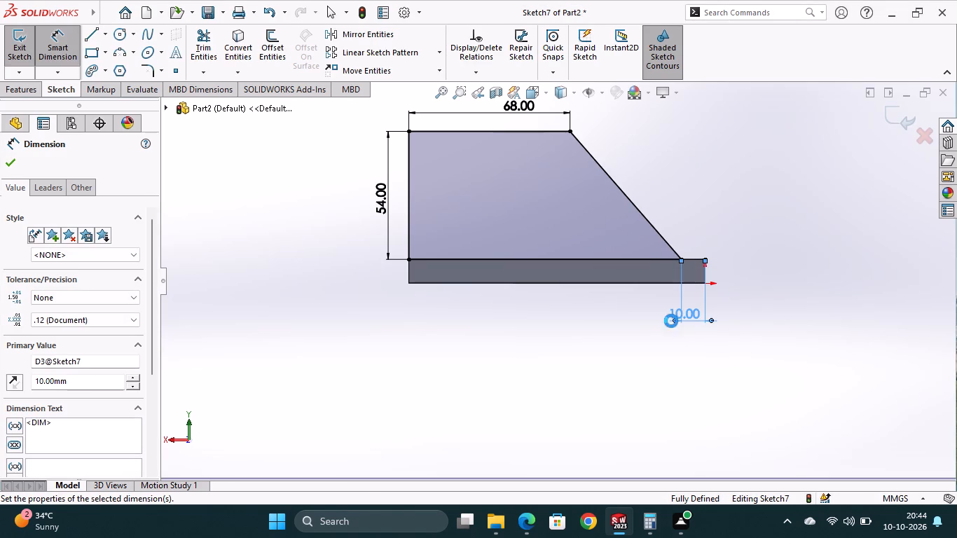
key(Escape)
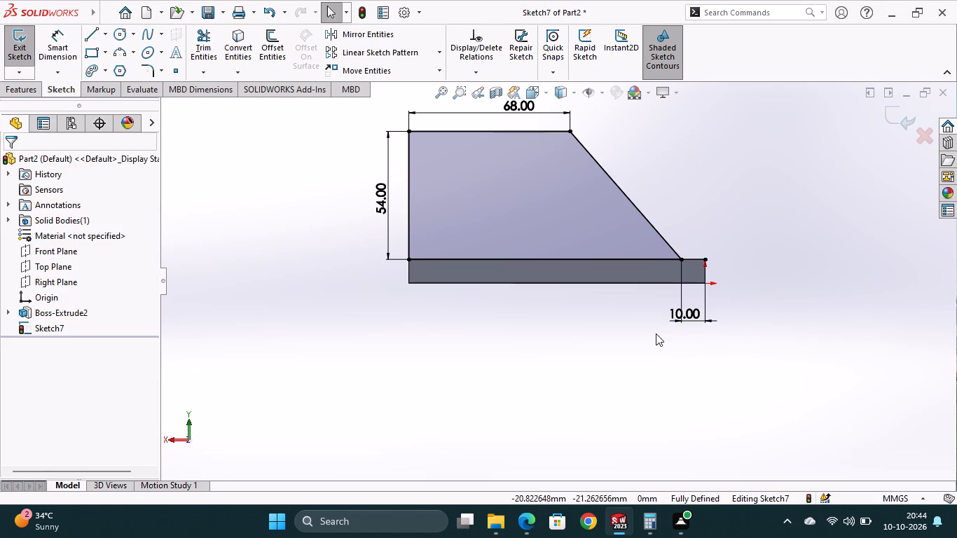
Delete the short horizontal line between the slanted side's lower endpoint and the base plate's upper corner.
right_click(694, 258)
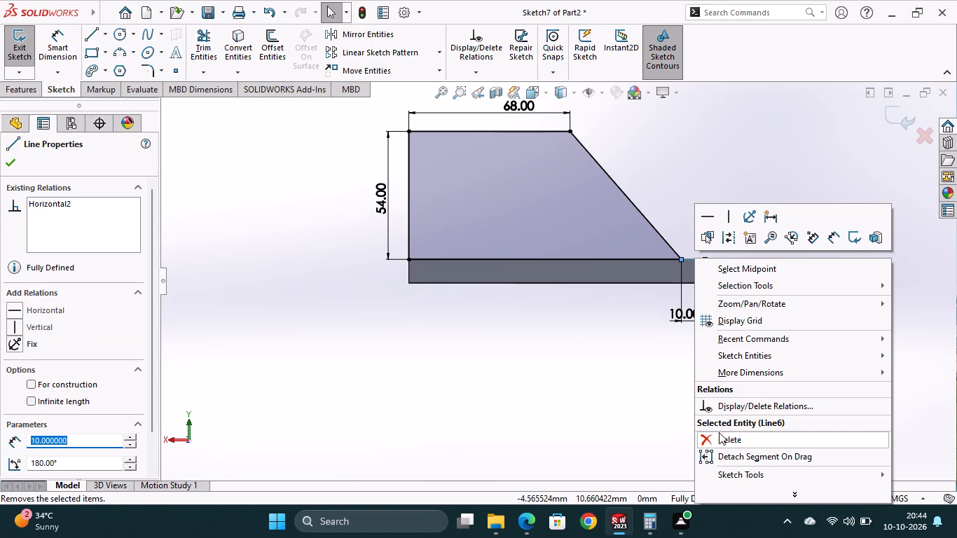
click(719, 433)
click(413, 258)
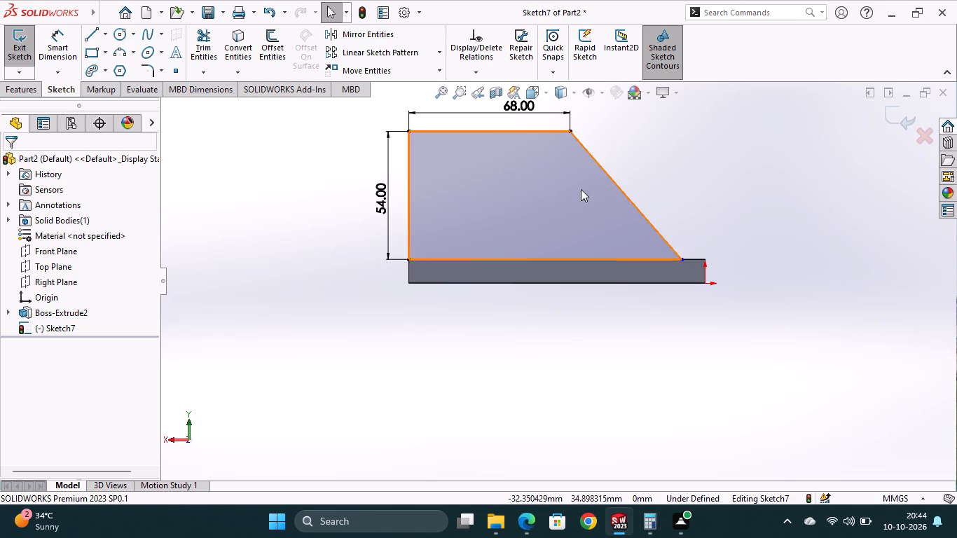
Dimension the horizontal distance between the slanted side's upper and lower endpoints.
click(56, 38)
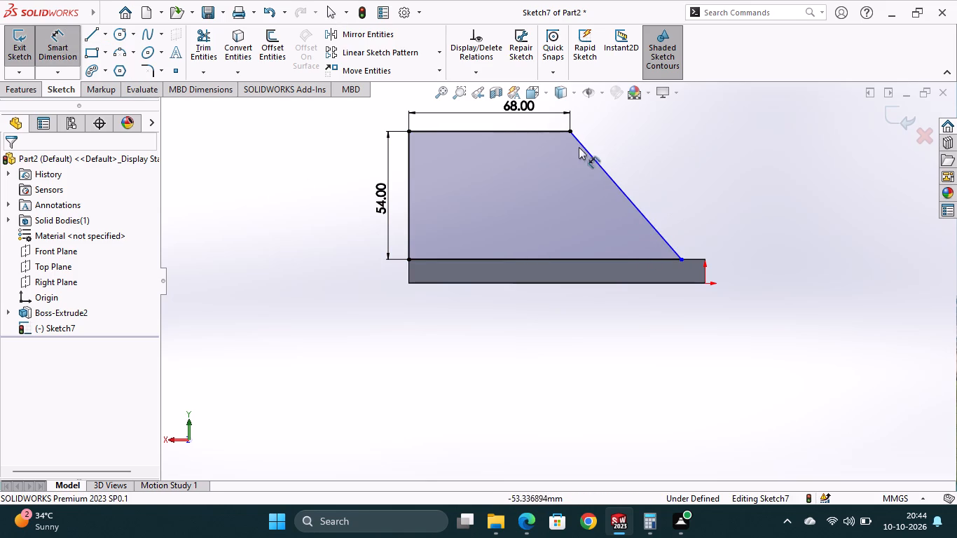
click(569, 132)
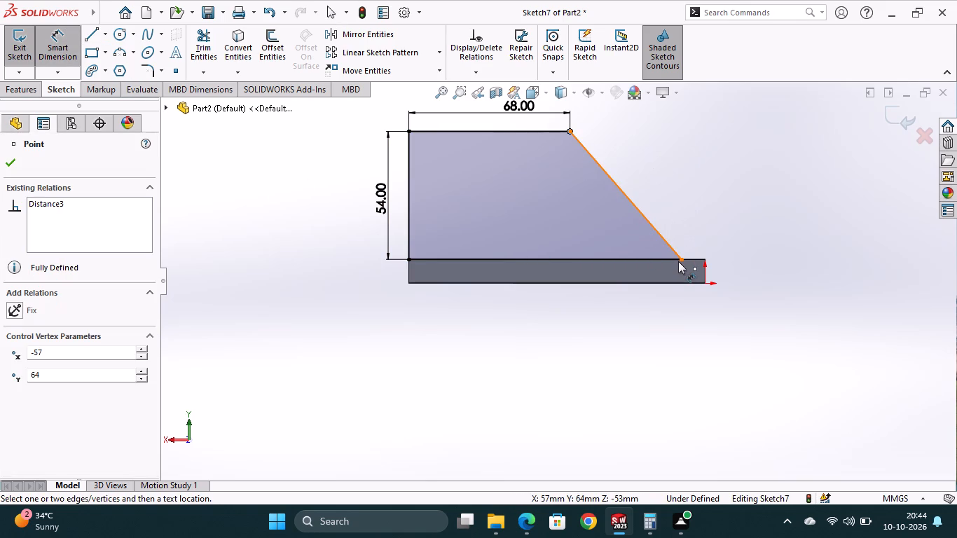
click(680, 258)
click(625, 307)
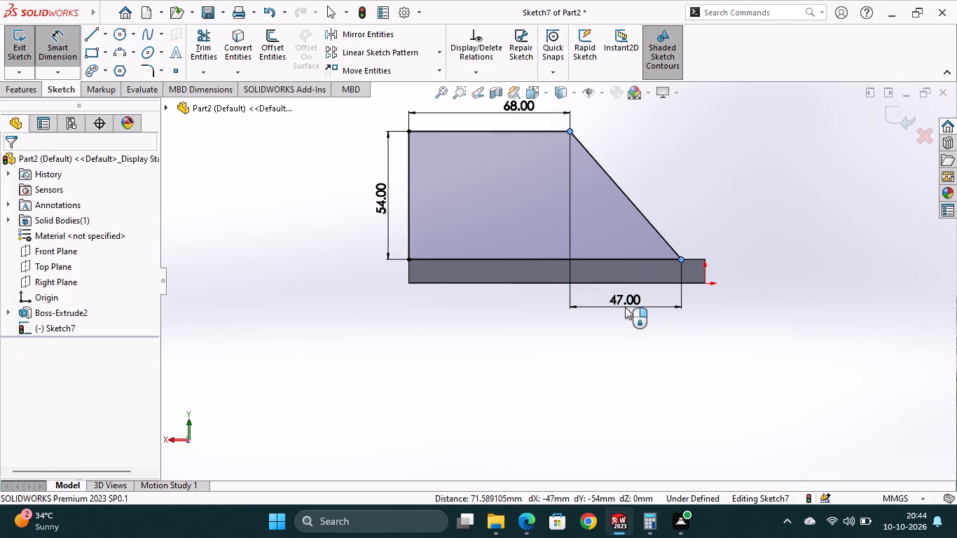
click(567, 289)
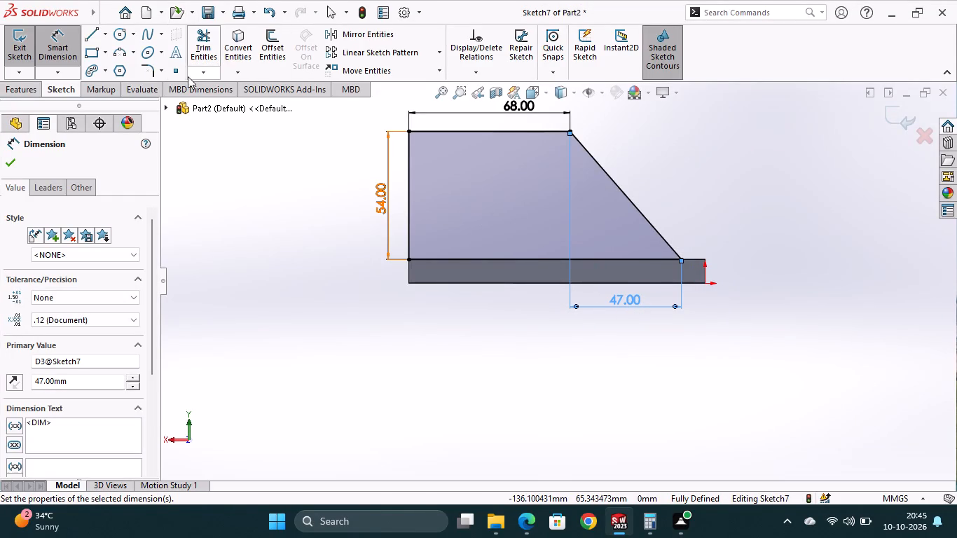
Finish the sketch and extrude the upright profile 10 mm blind, reversed over the base plate, with Merge result on.
click(22, 45)
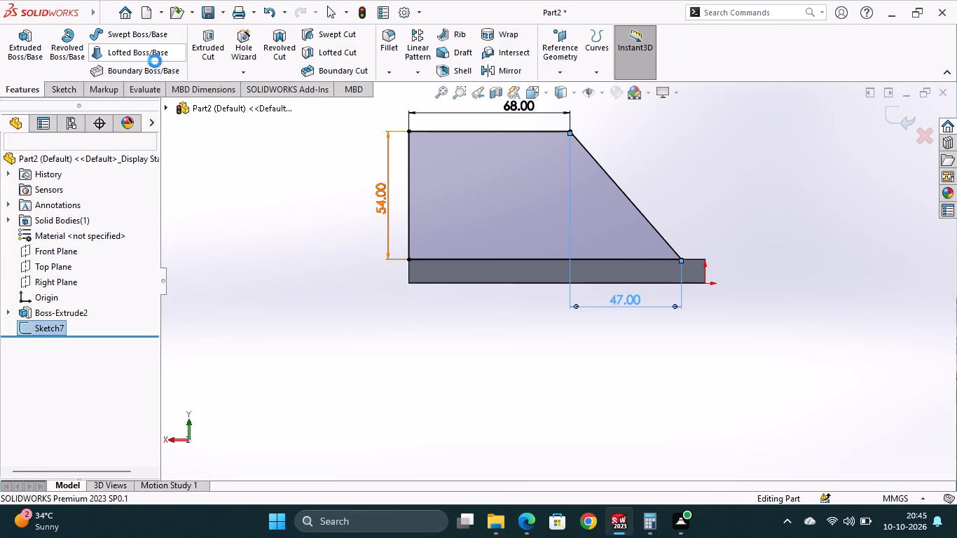
click(29, 45)
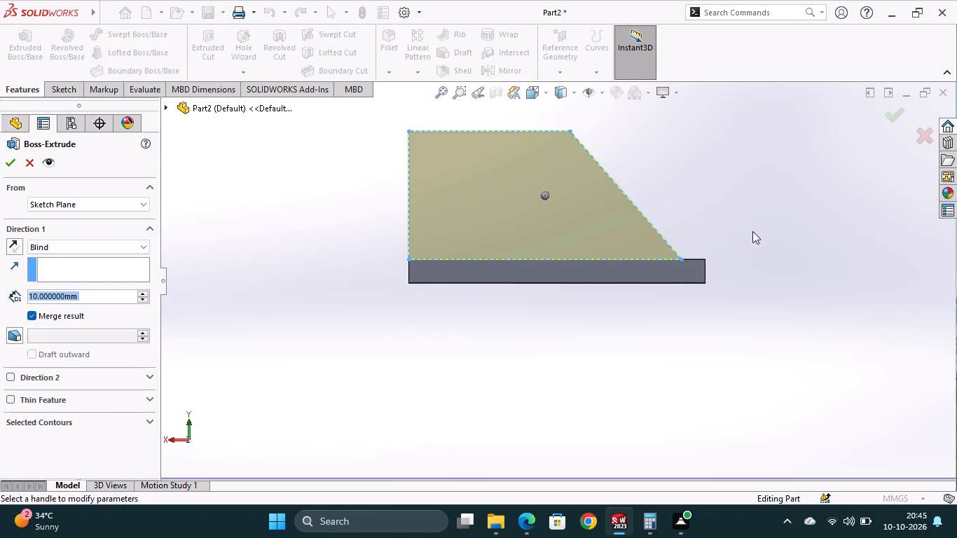
middle_drag(752, 232, 670, 287)
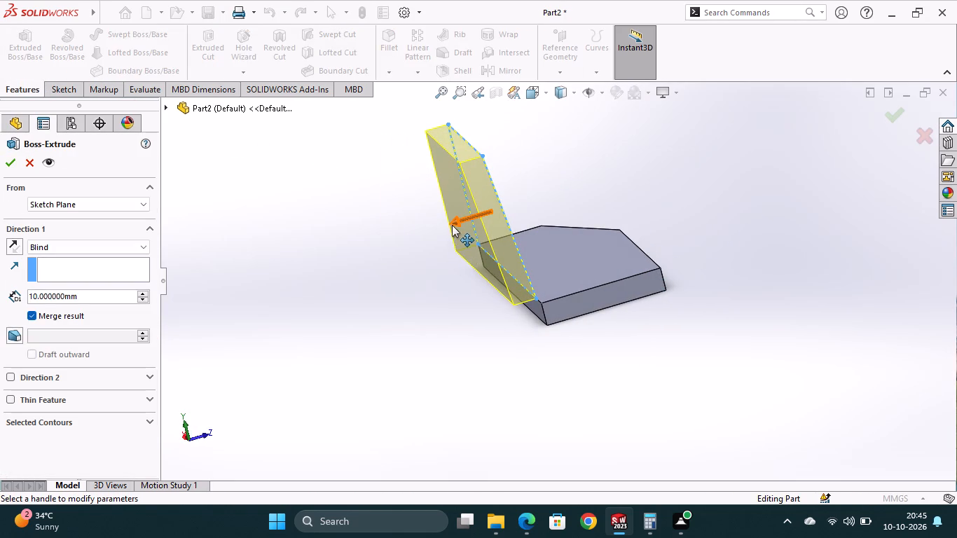
drag(452, 223, 525, 210)
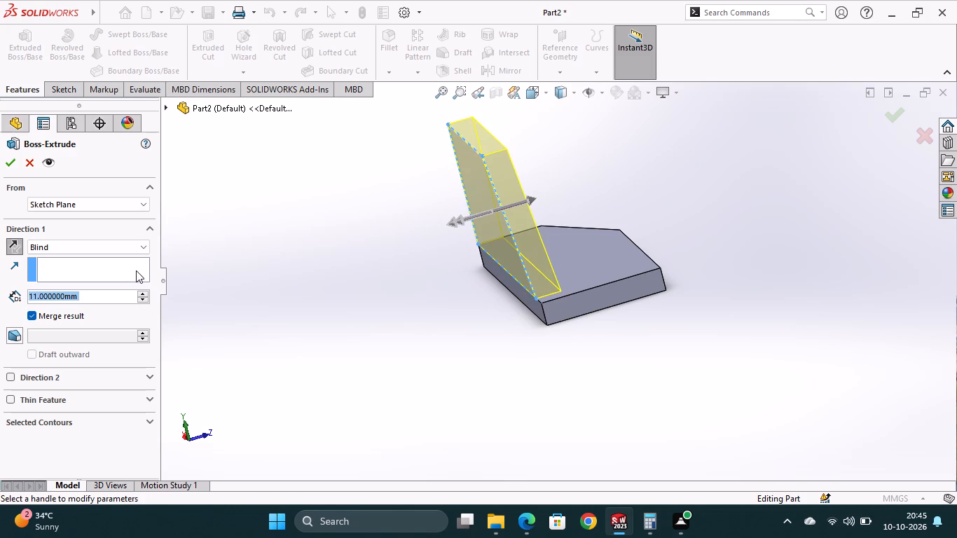
click(82, 292)
drag(83, 294, 10, 294)
key(1)
key(0)
key(Return)
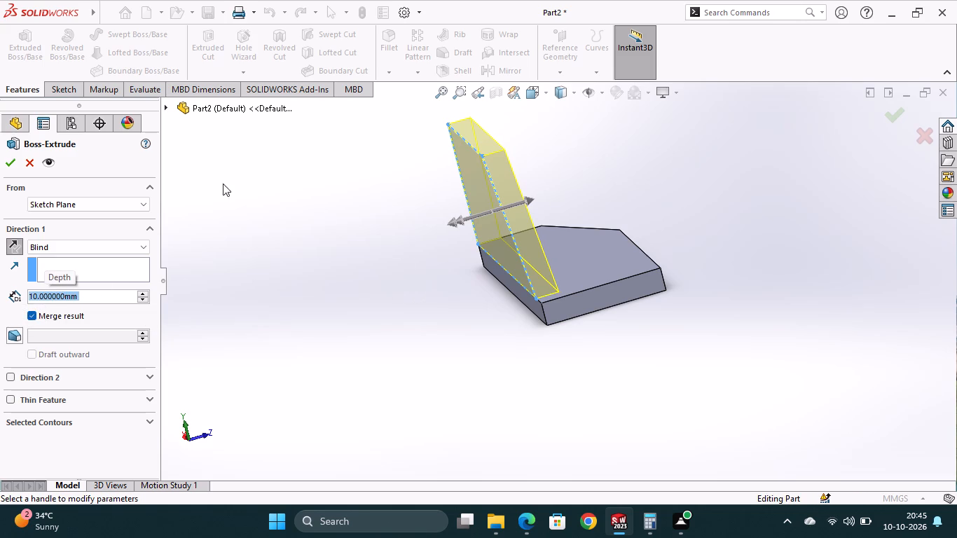
click(9, 165)
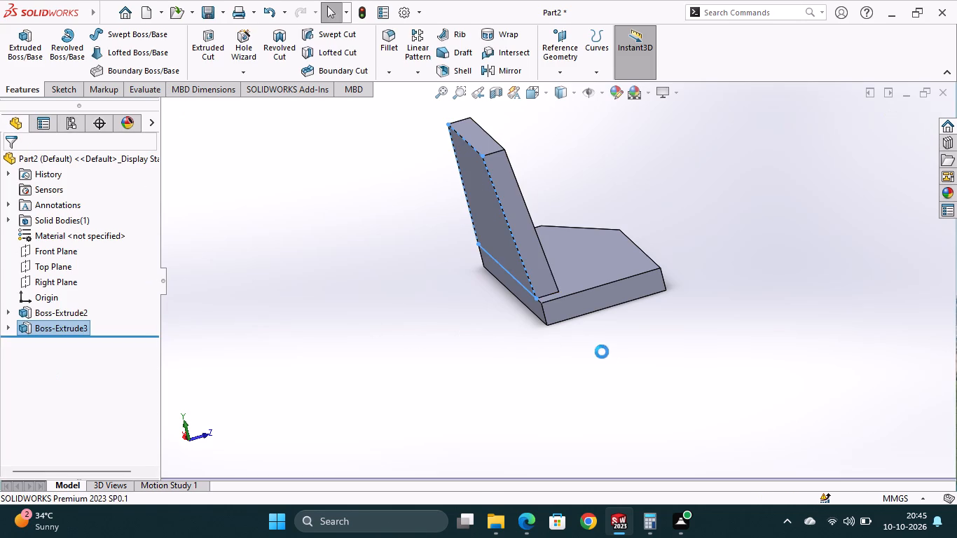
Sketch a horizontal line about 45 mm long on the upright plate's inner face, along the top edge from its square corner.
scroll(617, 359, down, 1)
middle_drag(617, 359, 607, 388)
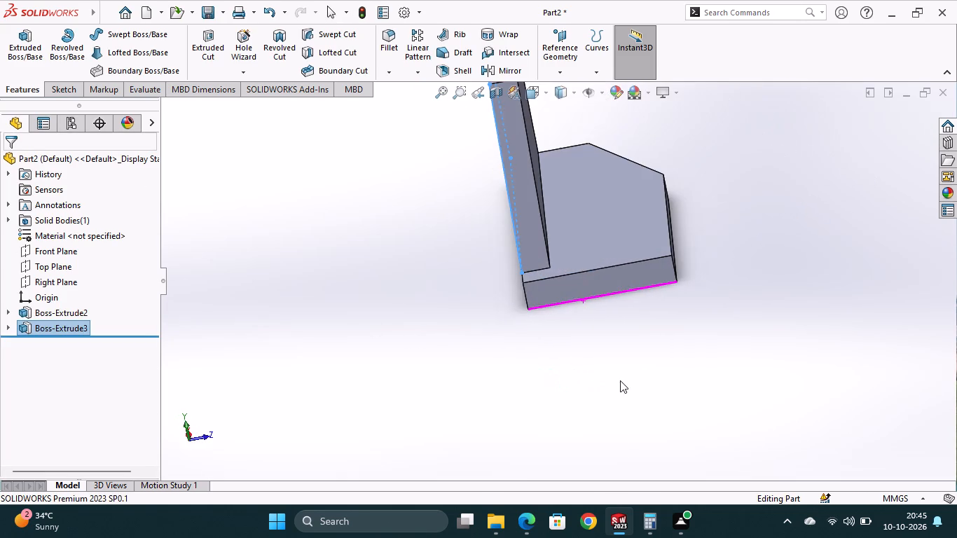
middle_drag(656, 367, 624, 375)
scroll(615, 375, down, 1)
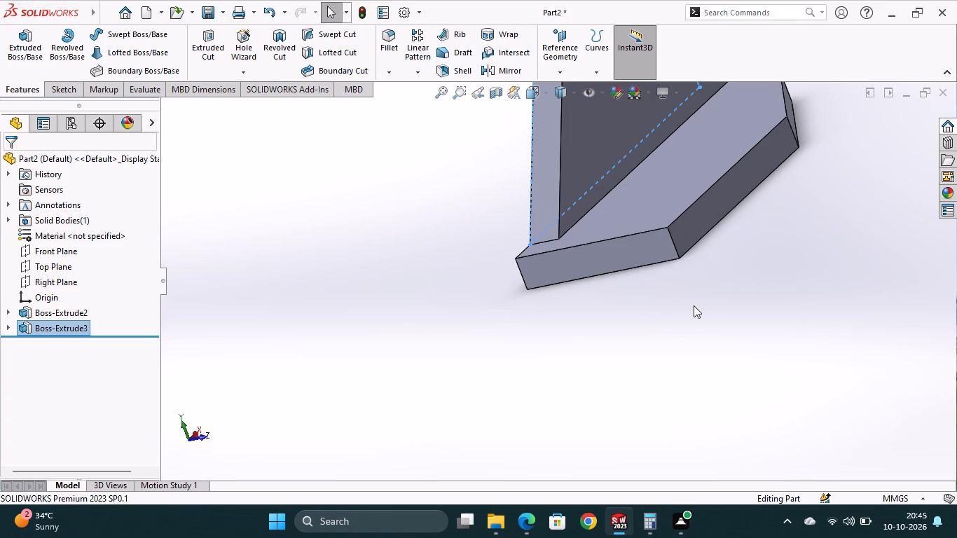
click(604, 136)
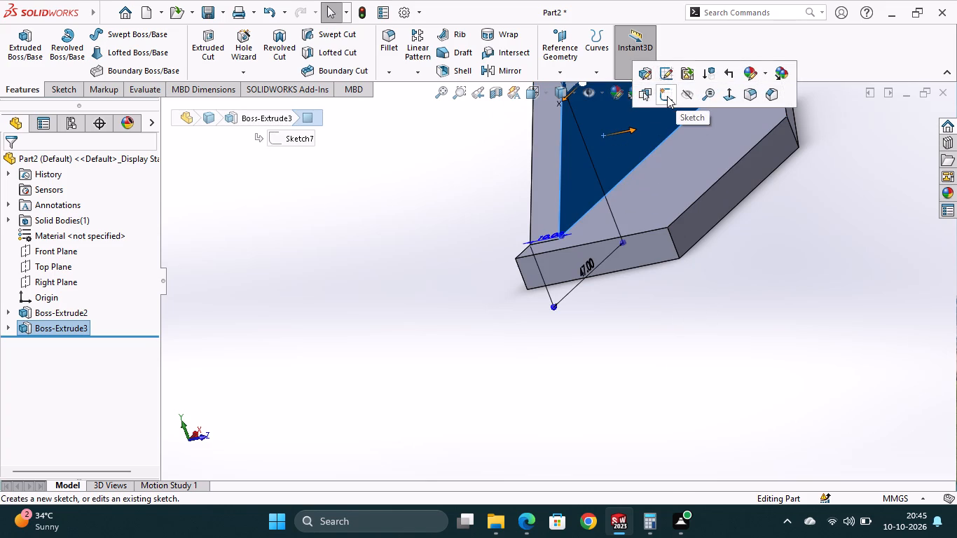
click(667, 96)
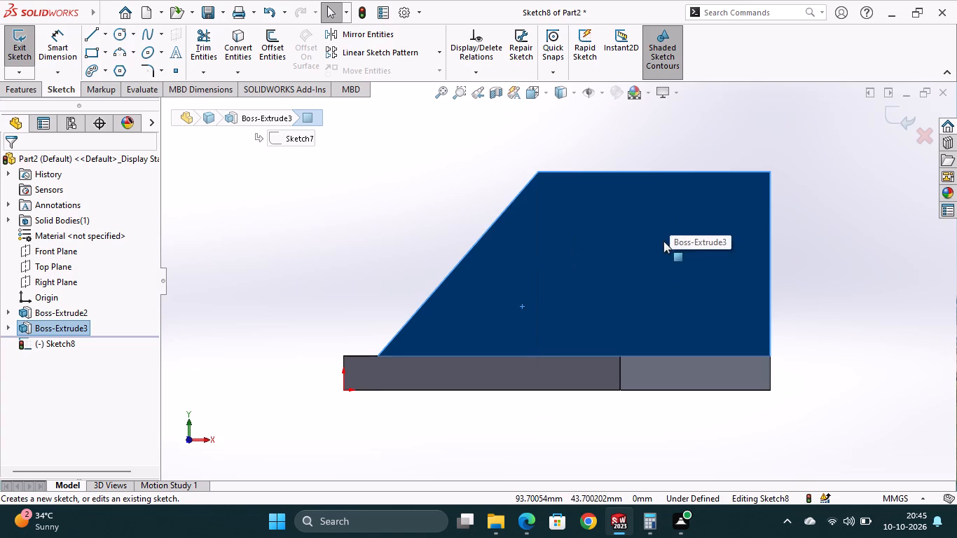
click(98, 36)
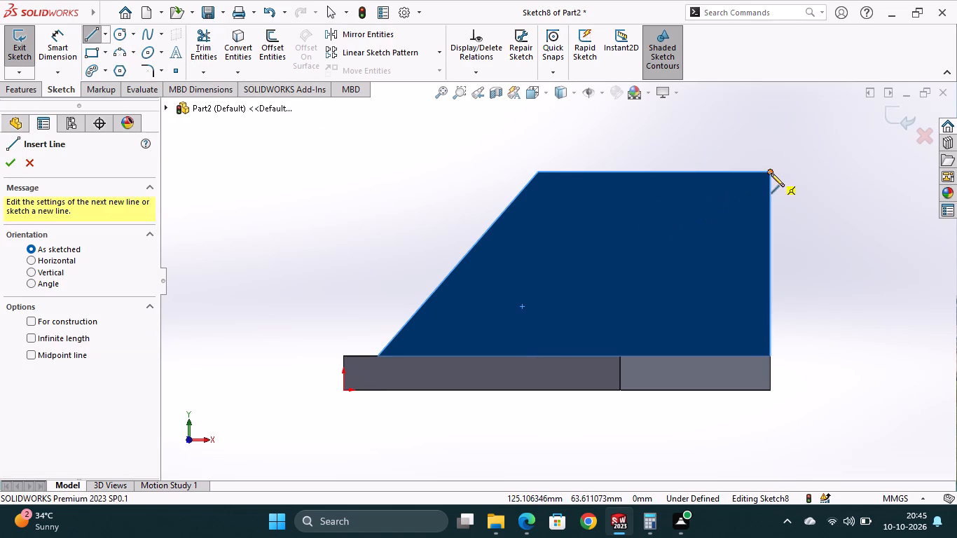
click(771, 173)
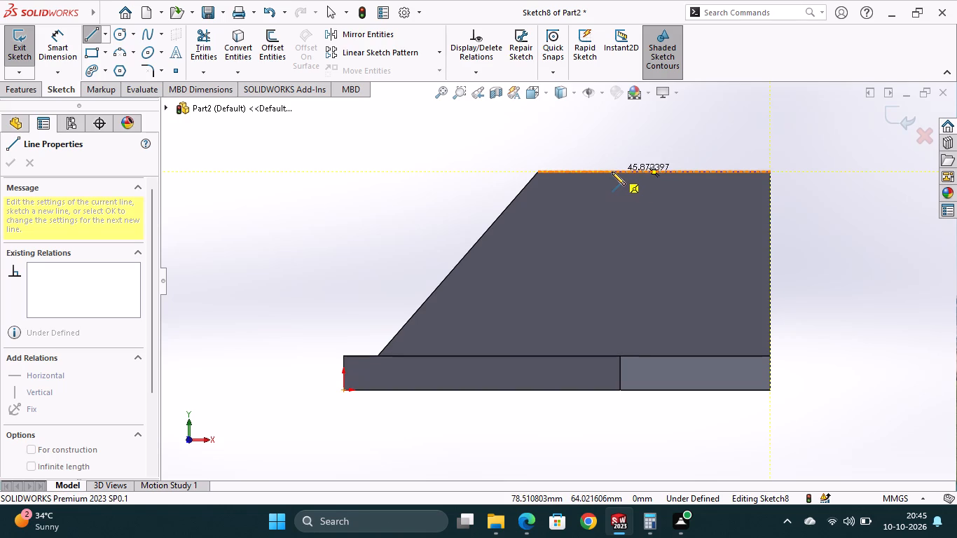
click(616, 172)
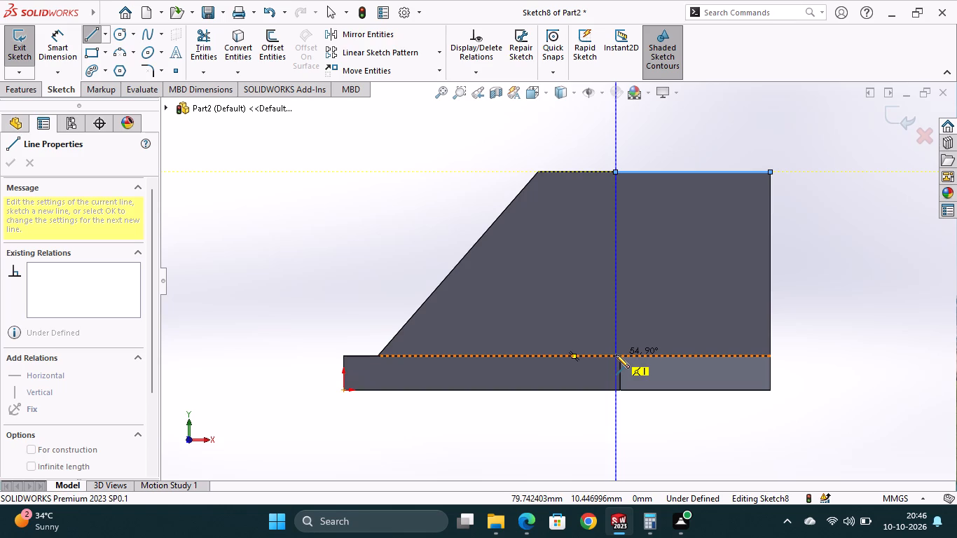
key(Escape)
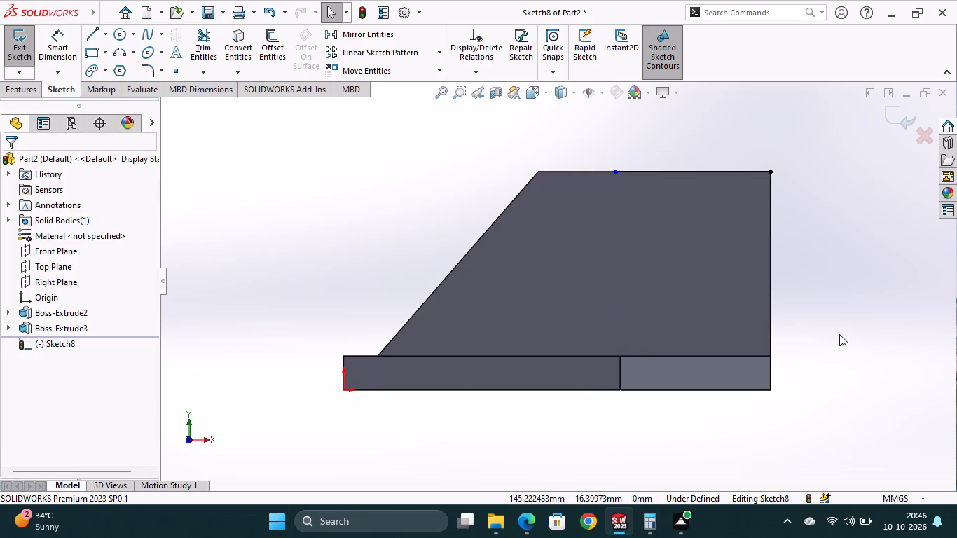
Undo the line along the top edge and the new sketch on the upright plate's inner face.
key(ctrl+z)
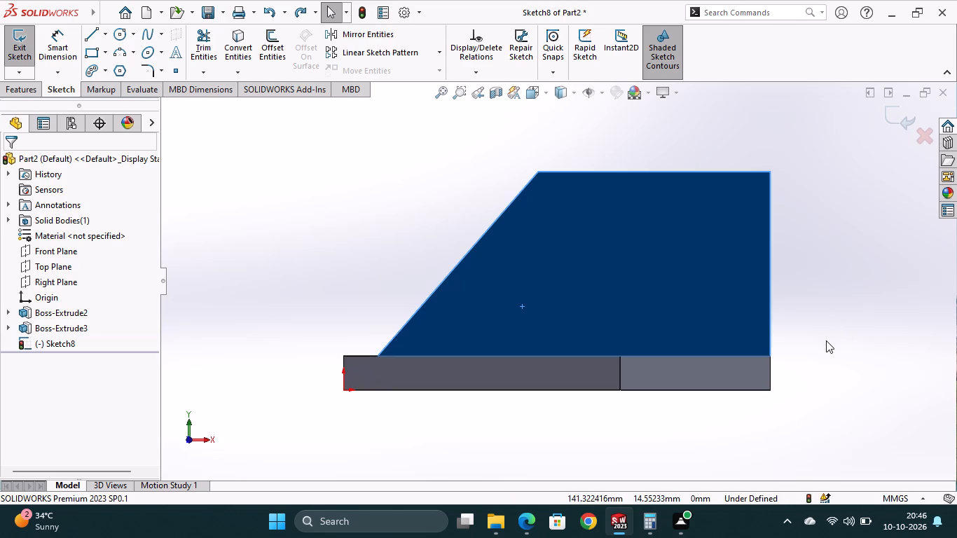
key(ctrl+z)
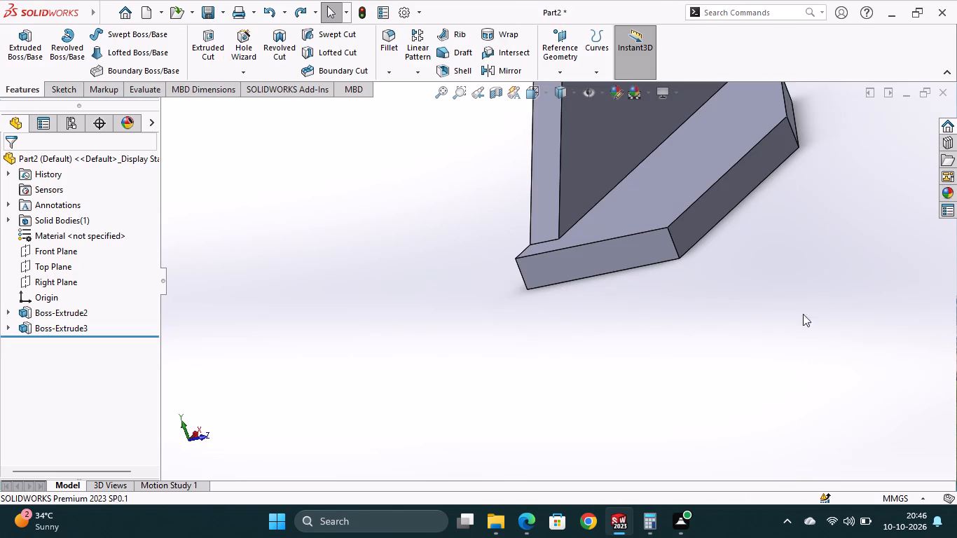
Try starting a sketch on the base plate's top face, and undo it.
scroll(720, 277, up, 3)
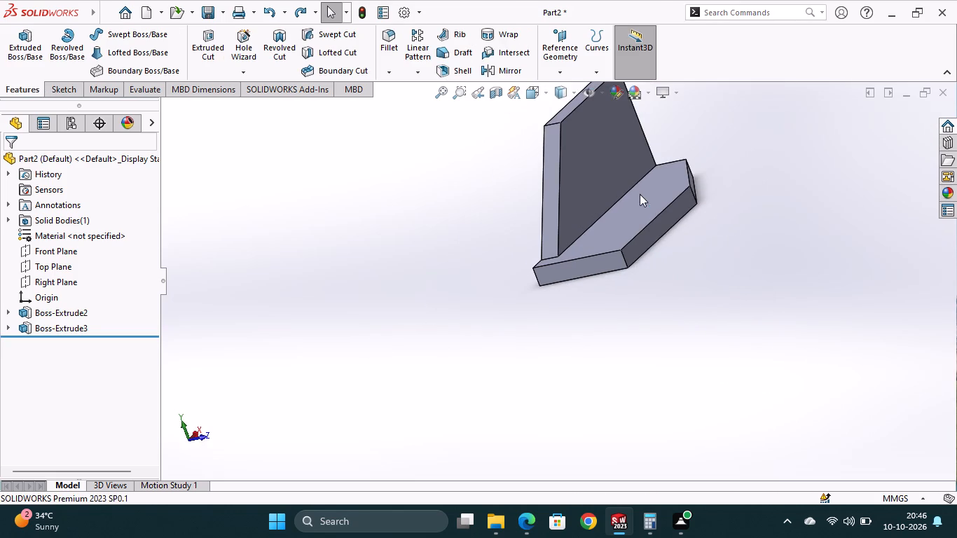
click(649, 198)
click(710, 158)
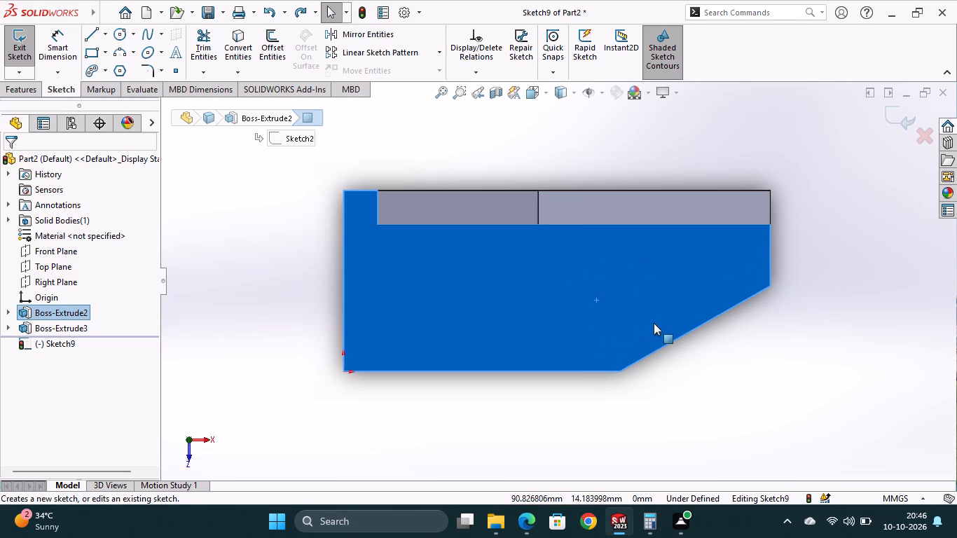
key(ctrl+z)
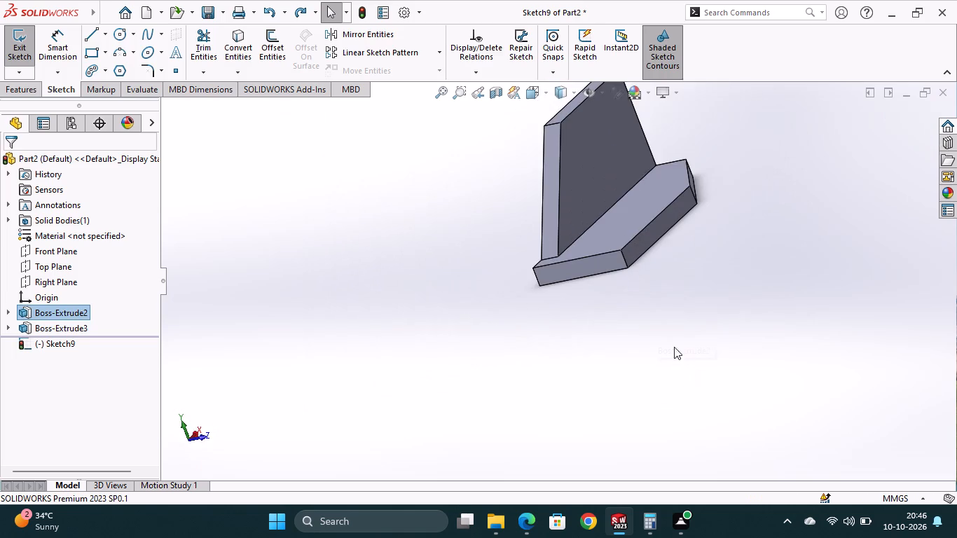
Start a sketch on the base plate's narrow end face at the origin end.
click(582, 261)
click(642, 221)
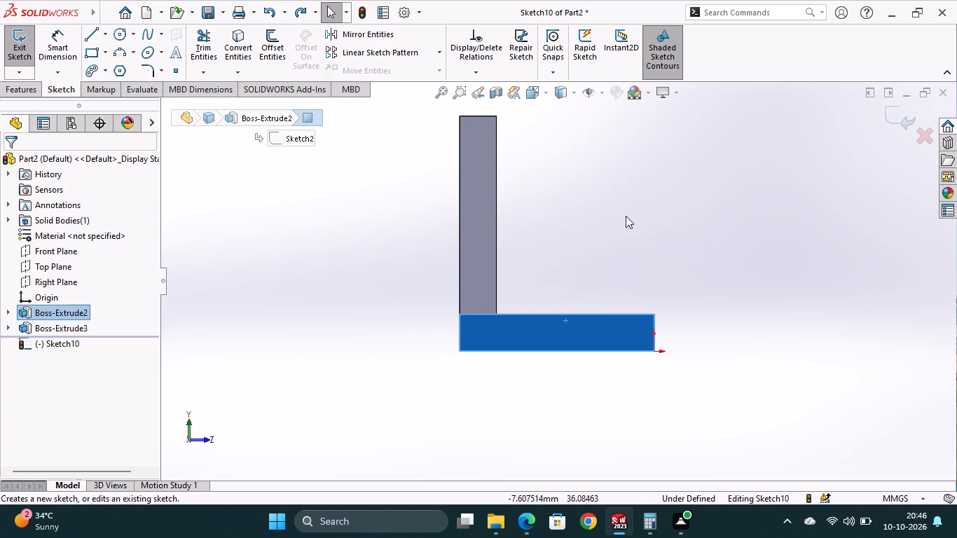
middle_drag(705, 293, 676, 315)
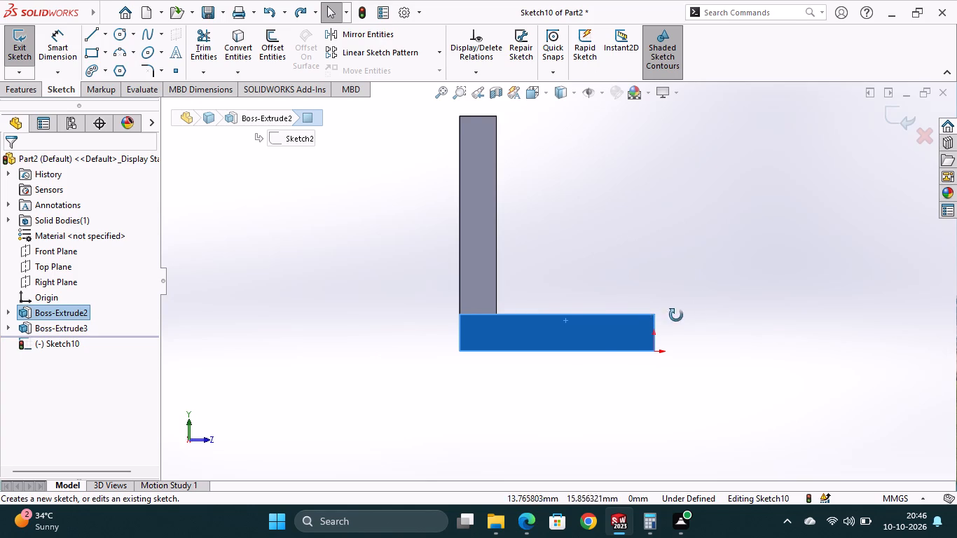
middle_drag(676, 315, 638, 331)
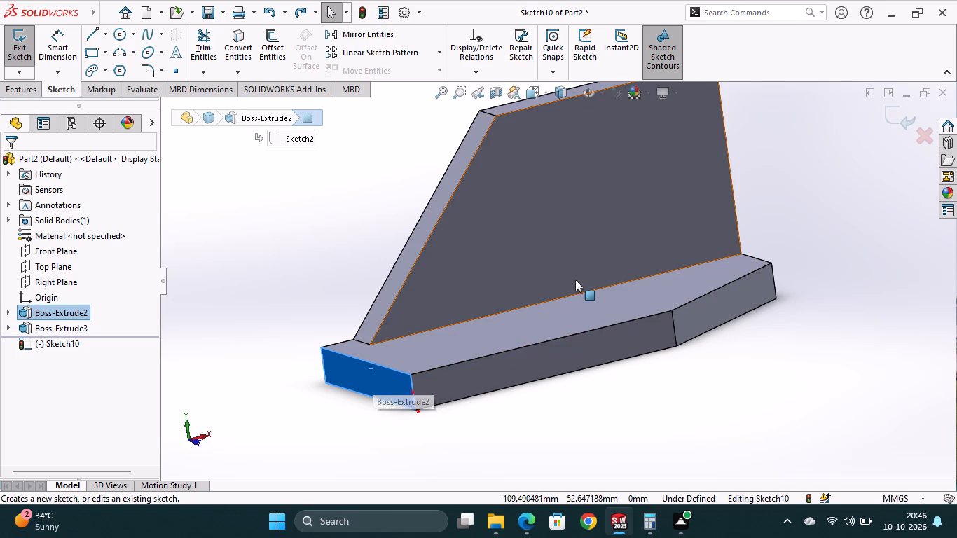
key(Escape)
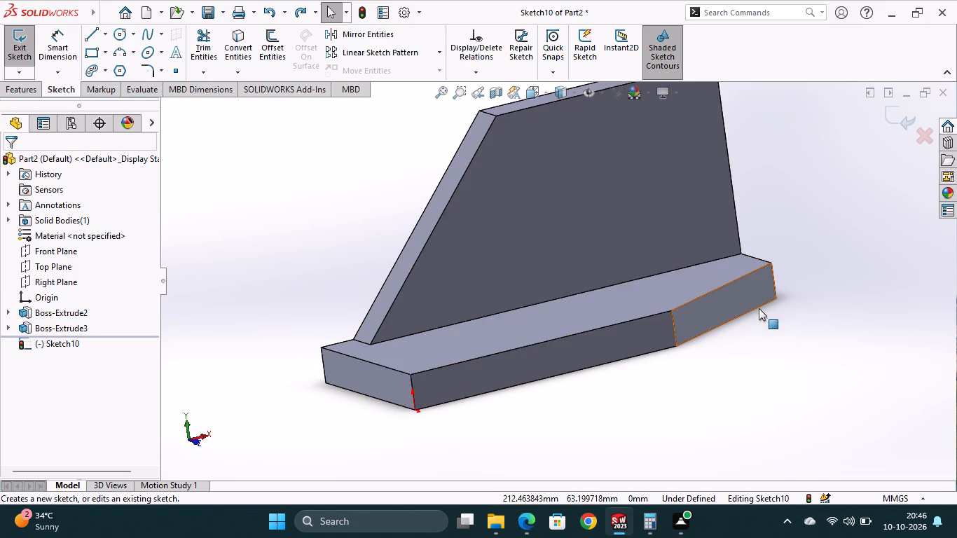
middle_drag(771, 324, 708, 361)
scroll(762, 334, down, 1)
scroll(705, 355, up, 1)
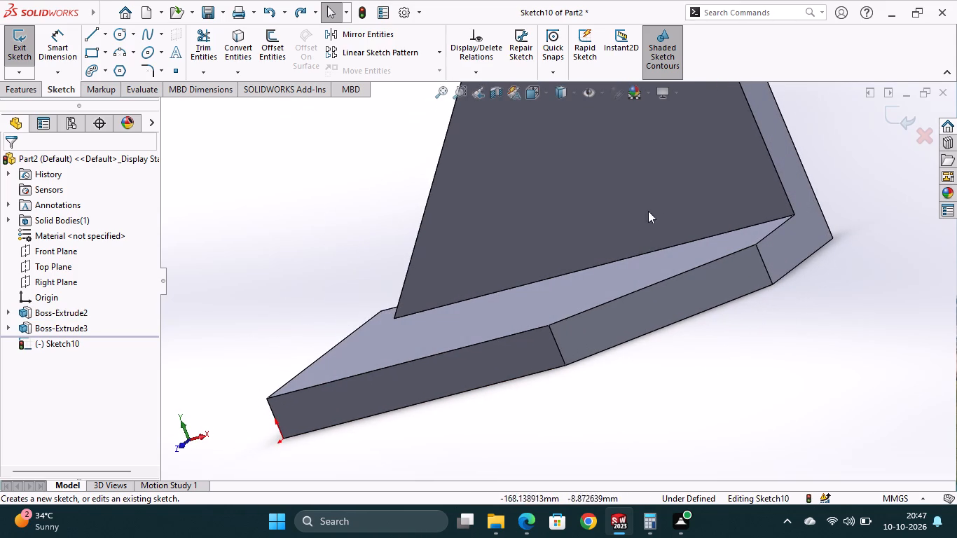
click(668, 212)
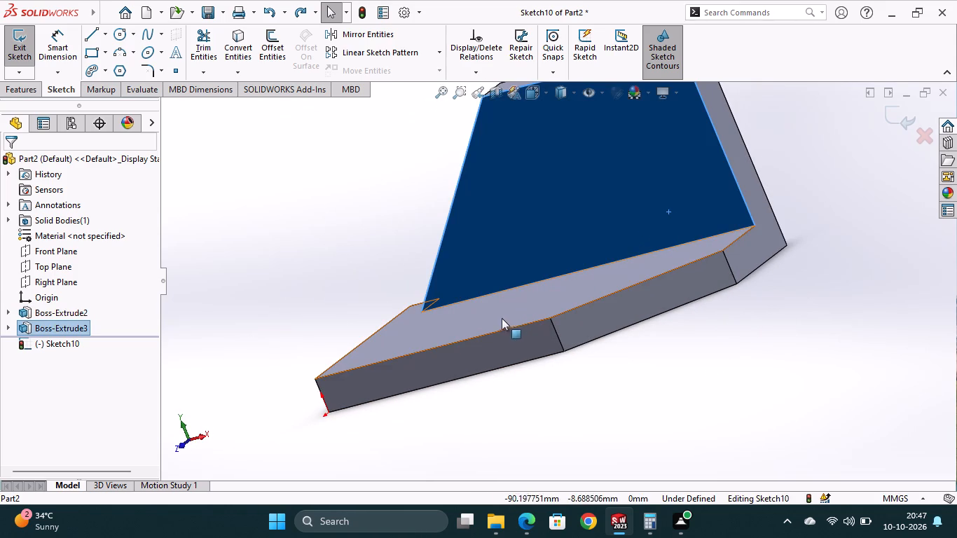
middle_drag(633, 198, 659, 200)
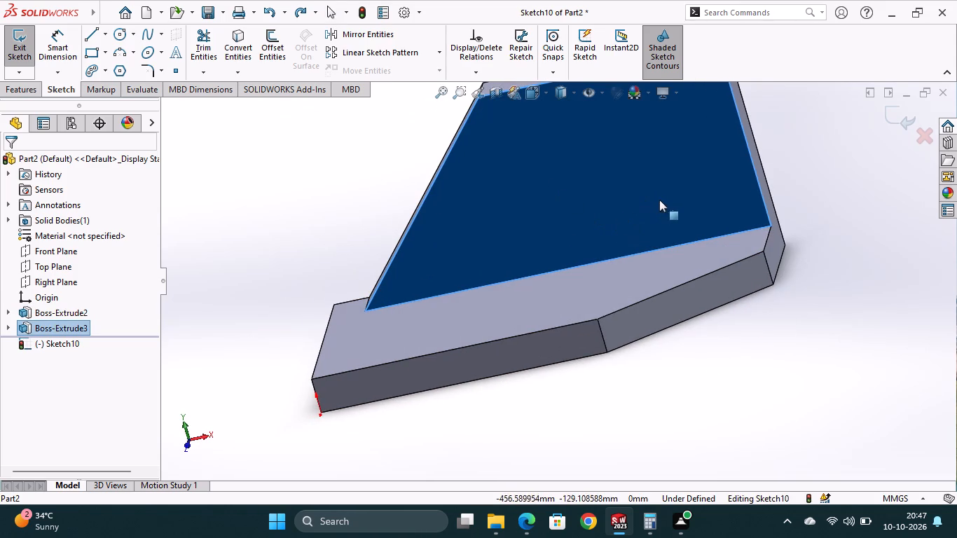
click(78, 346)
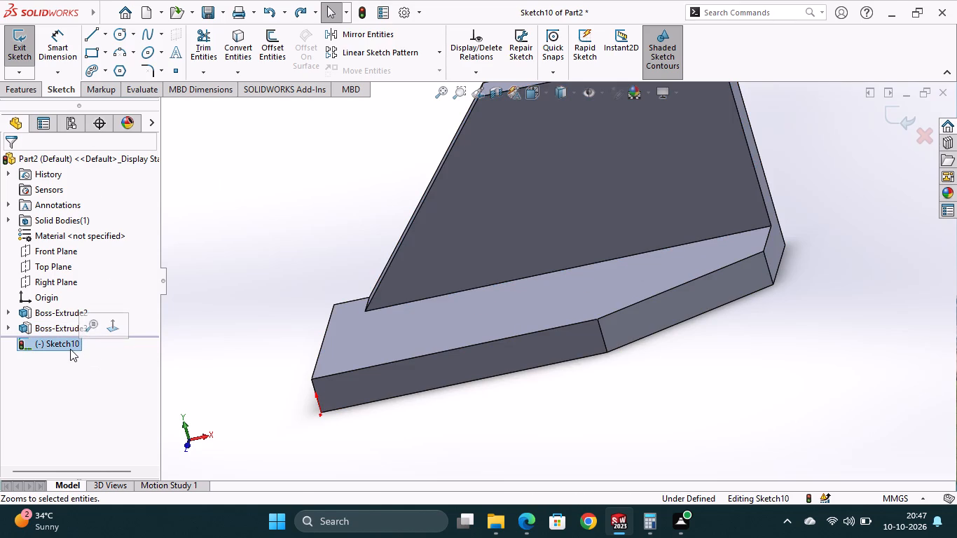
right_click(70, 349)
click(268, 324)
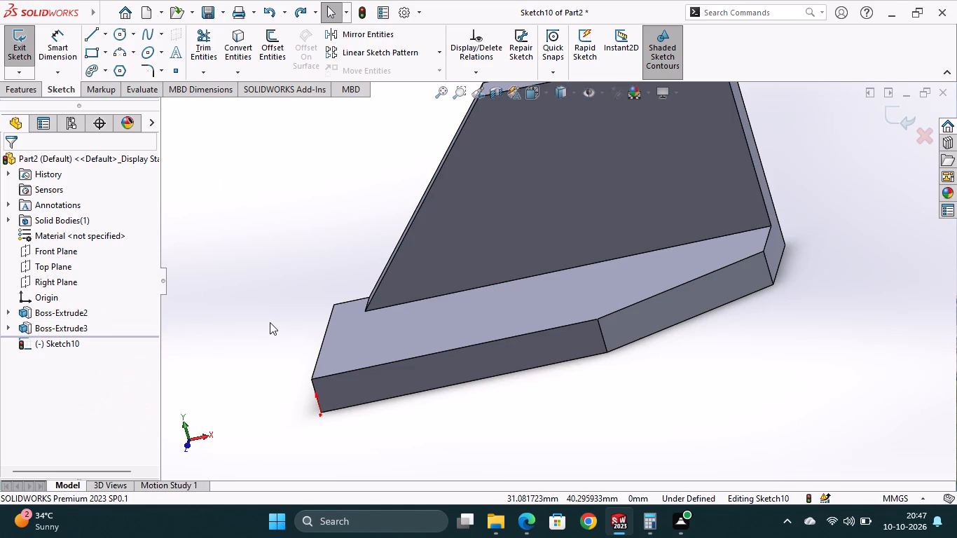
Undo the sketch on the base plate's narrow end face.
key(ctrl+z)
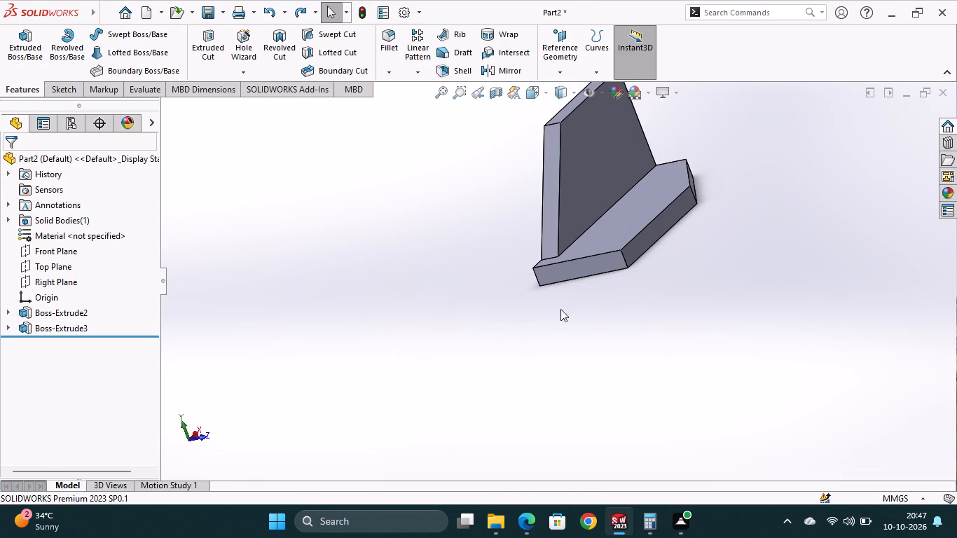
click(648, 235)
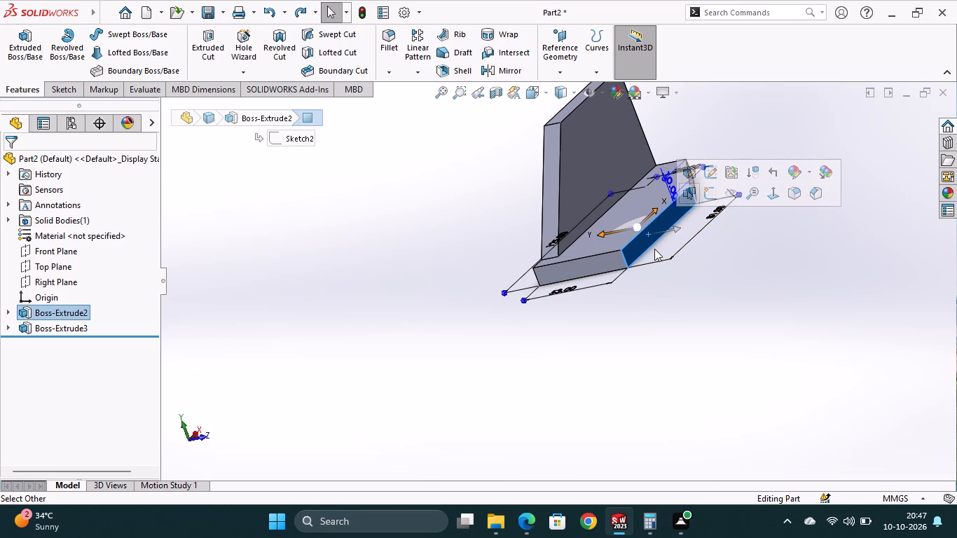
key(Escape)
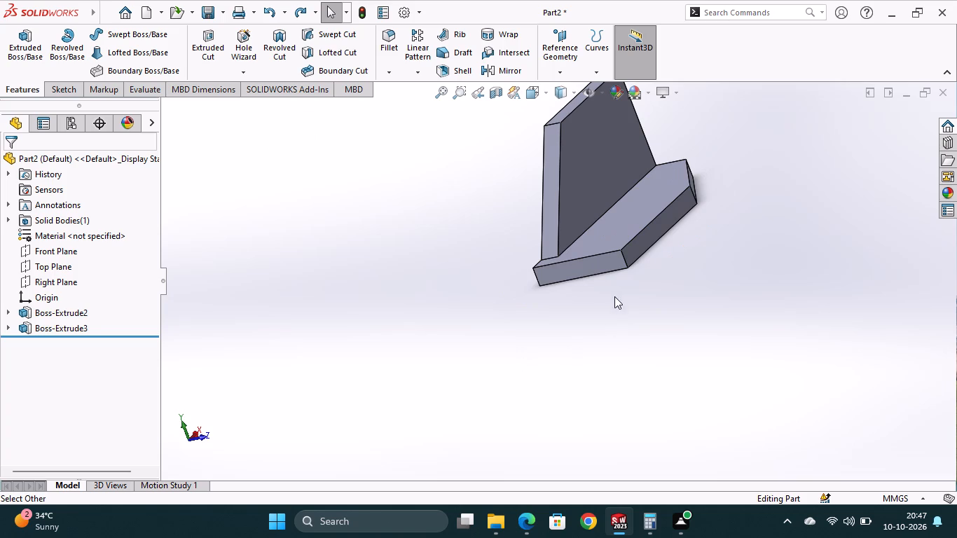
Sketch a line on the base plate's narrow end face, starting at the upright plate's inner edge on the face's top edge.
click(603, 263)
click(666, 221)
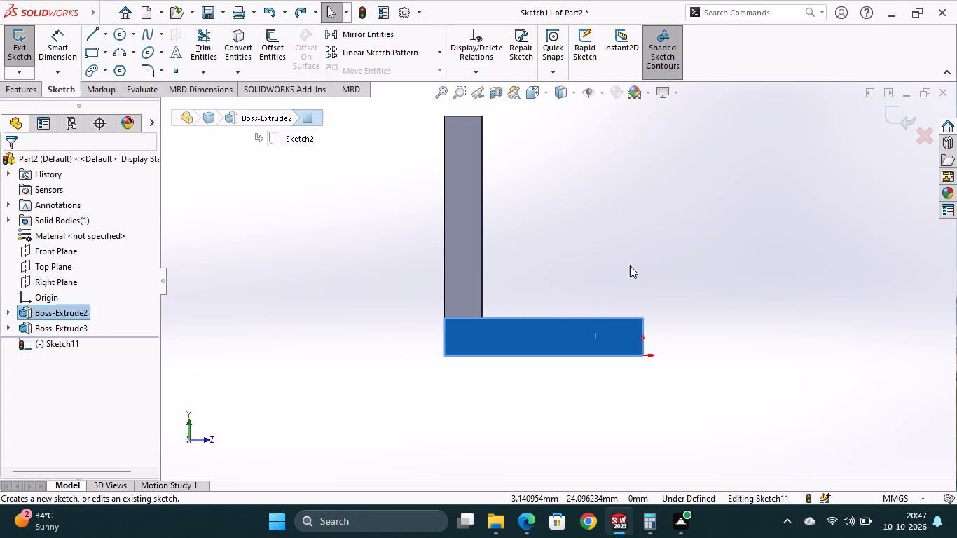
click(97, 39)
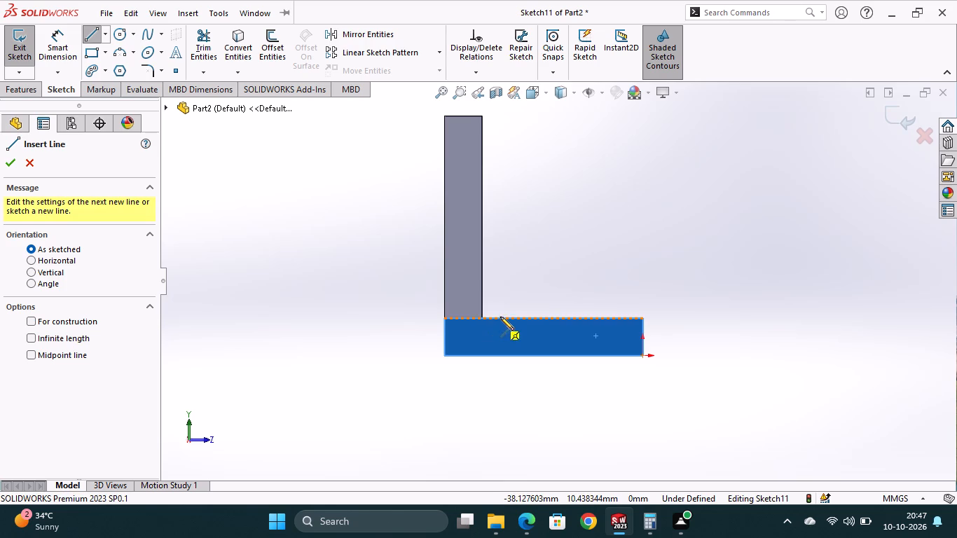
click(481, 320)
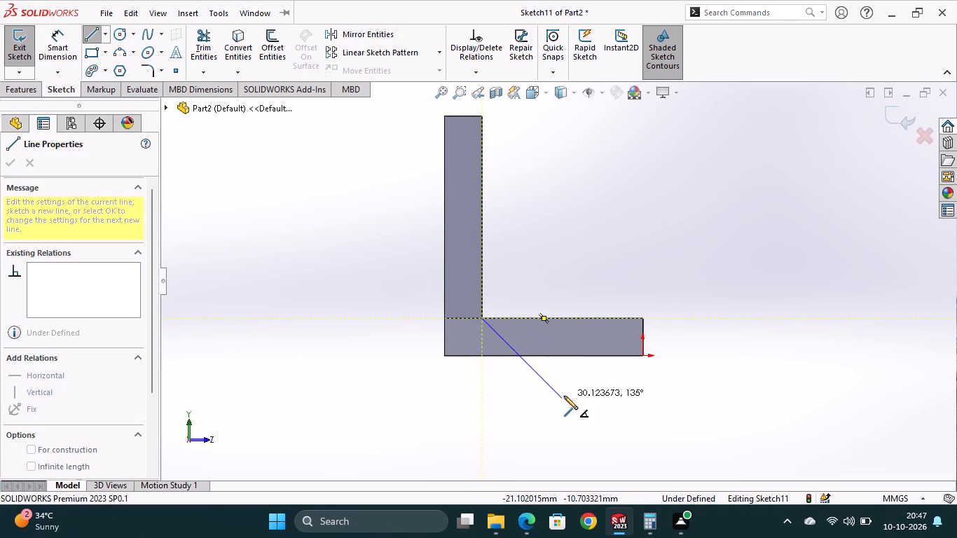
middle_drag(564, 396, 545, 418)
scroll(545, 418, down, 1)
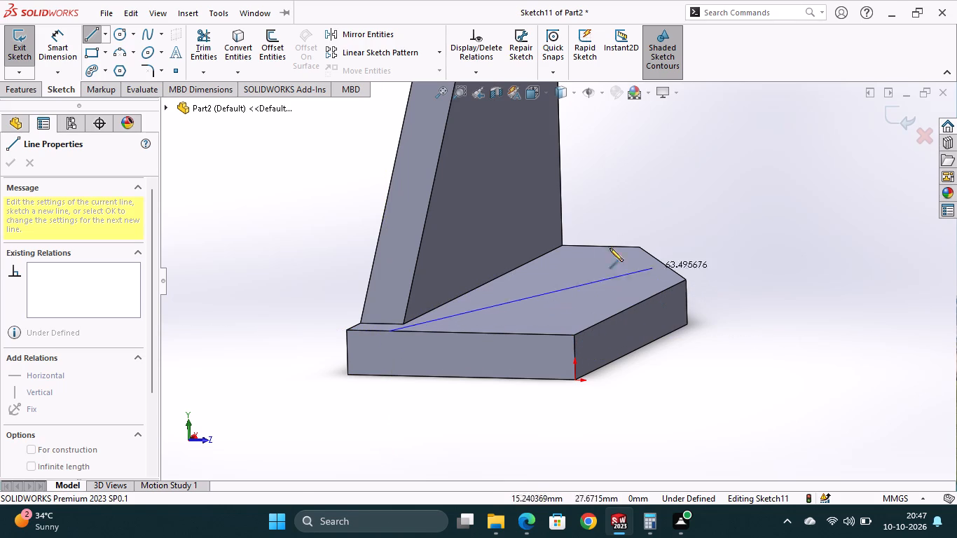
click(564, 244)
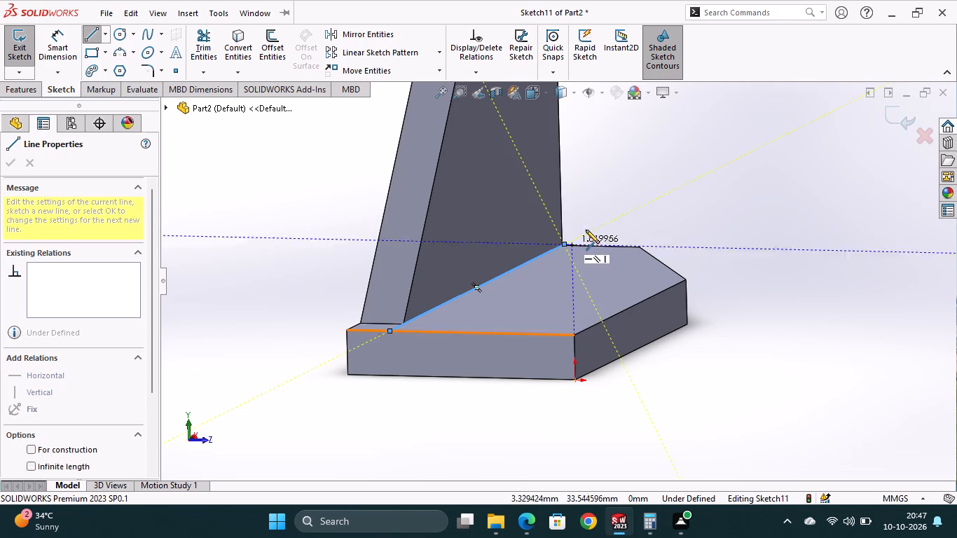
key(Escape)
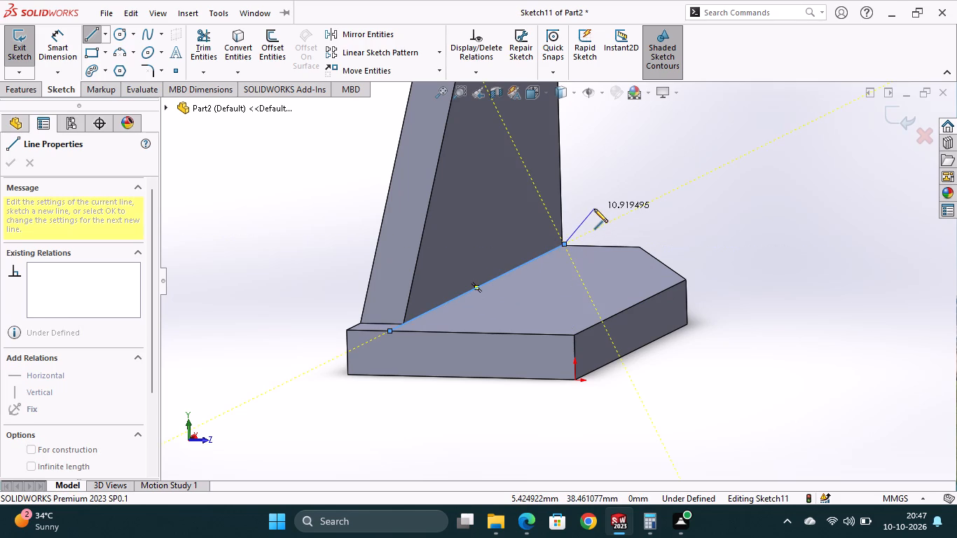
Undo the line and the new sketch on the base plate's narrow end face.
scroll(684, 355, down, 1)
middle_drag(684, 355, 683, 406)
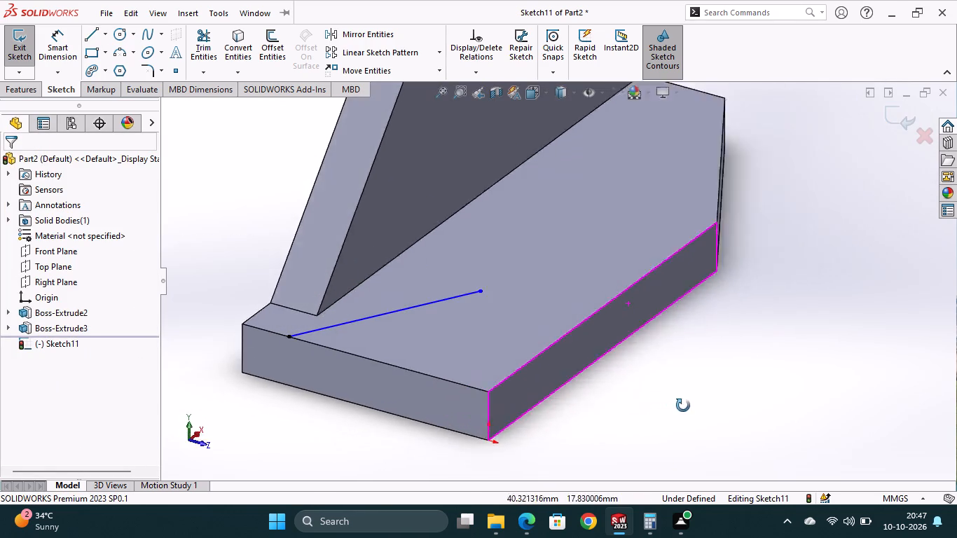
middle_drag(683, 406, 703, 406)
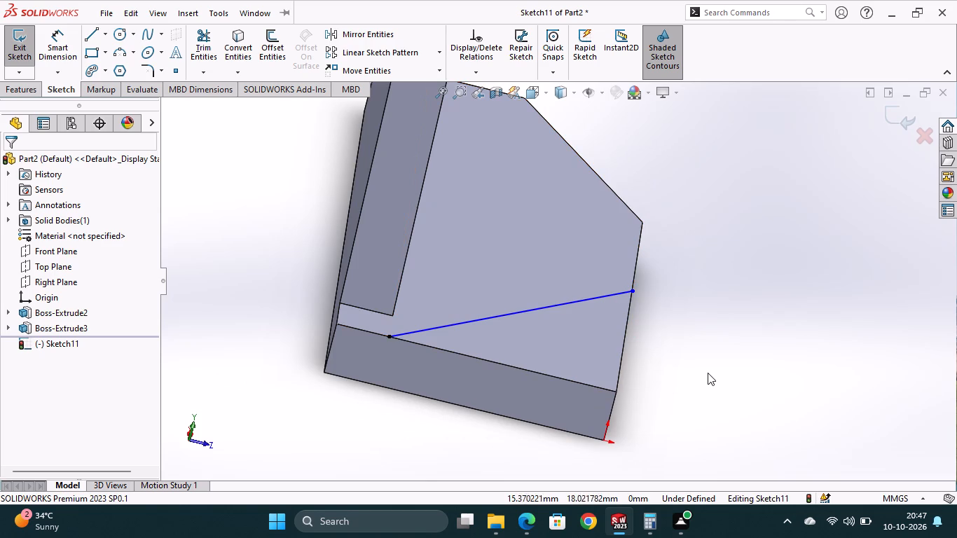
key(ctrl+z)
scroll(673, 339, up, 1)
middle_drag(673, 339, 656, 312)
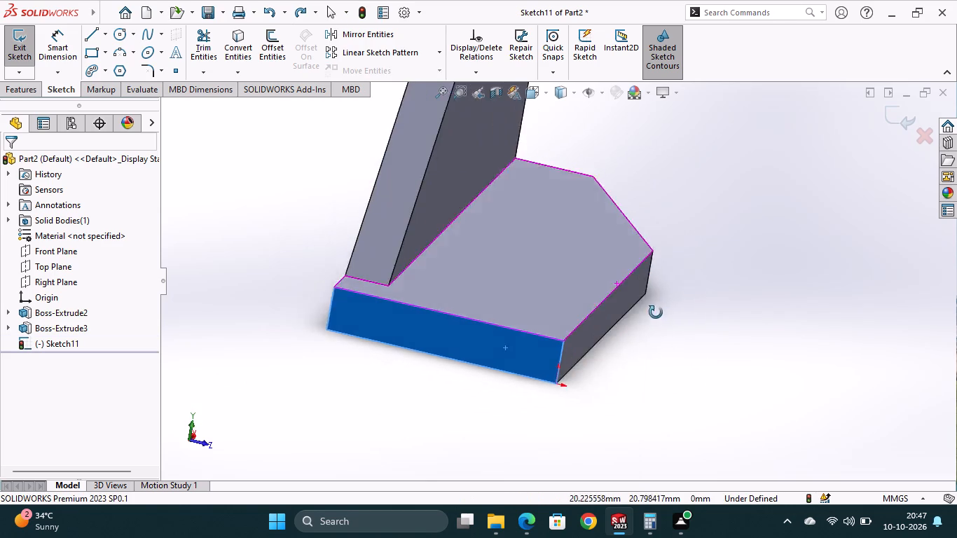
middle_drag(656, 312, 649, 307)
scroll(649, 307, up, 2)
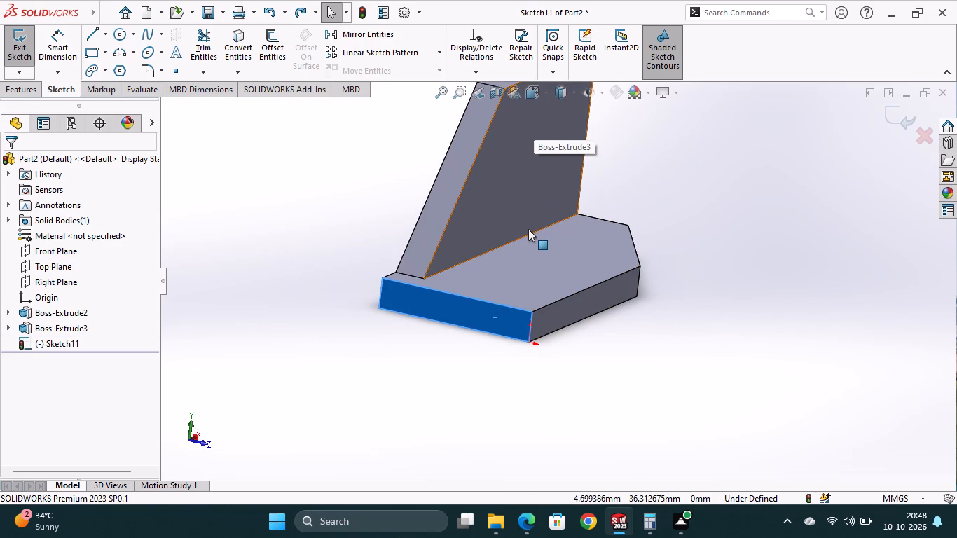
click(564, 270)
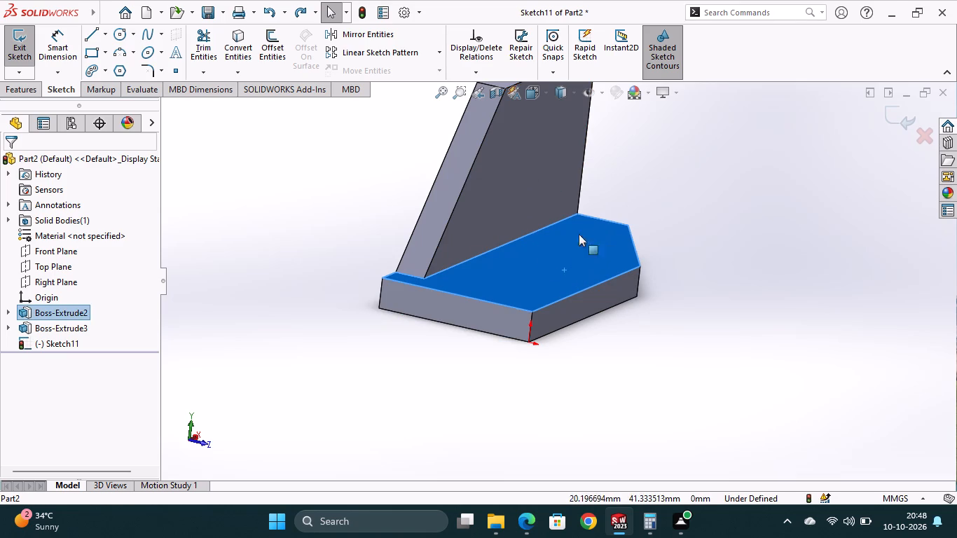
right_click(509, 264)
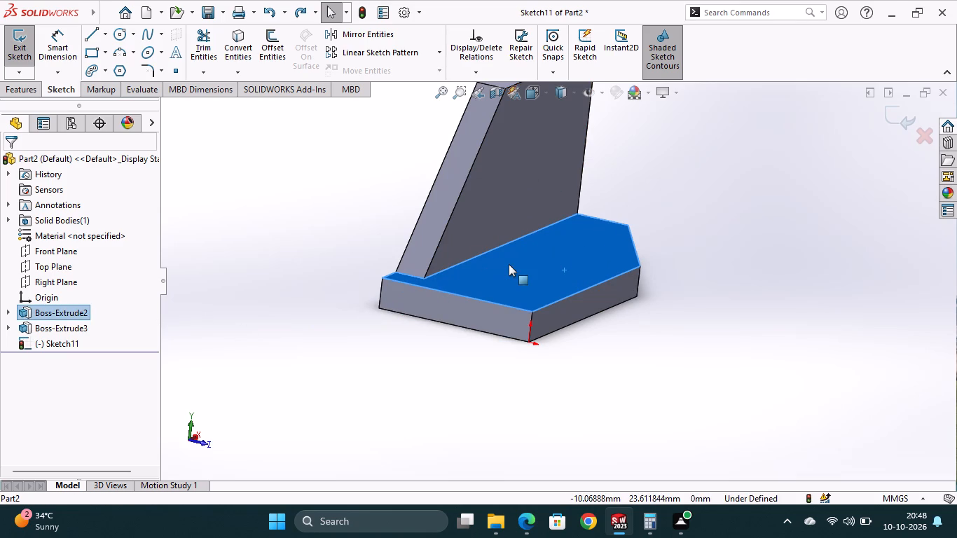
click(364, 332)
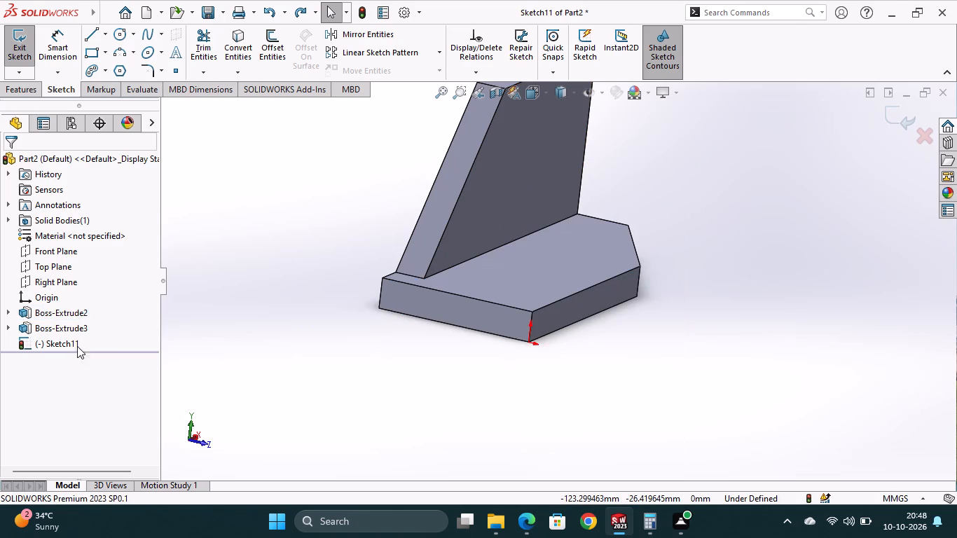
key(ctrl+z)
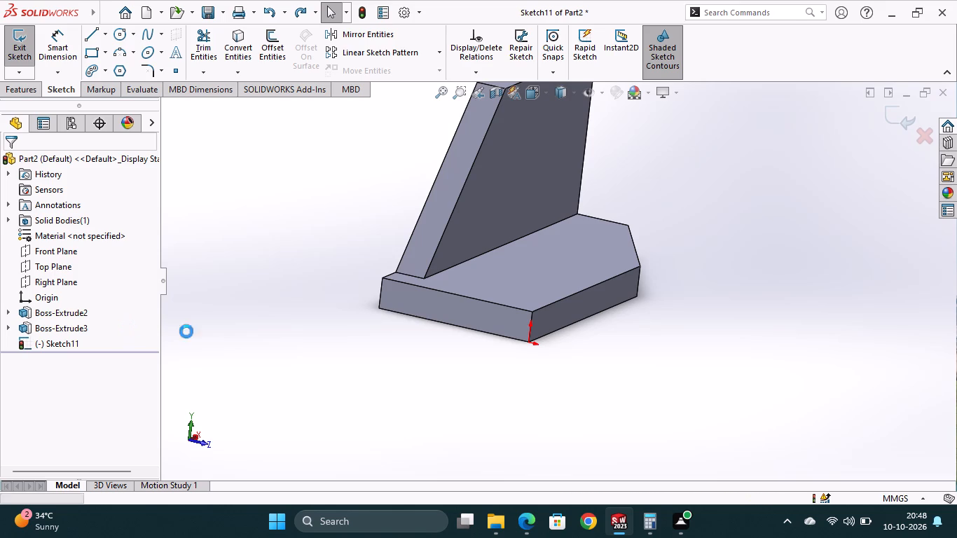
Start a sketch on the bracket's L-shaped end face, where the upright and base plates are flush.
middle_drag(687, 358, 580, 379)
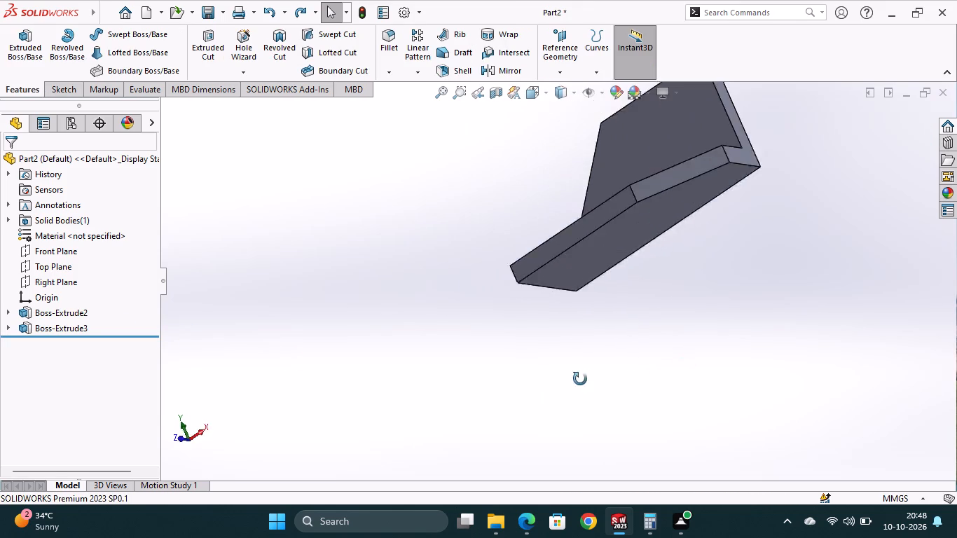
middle_drag(580, 379, 568, 379)
middle_drag(725, 263, 694, 333)
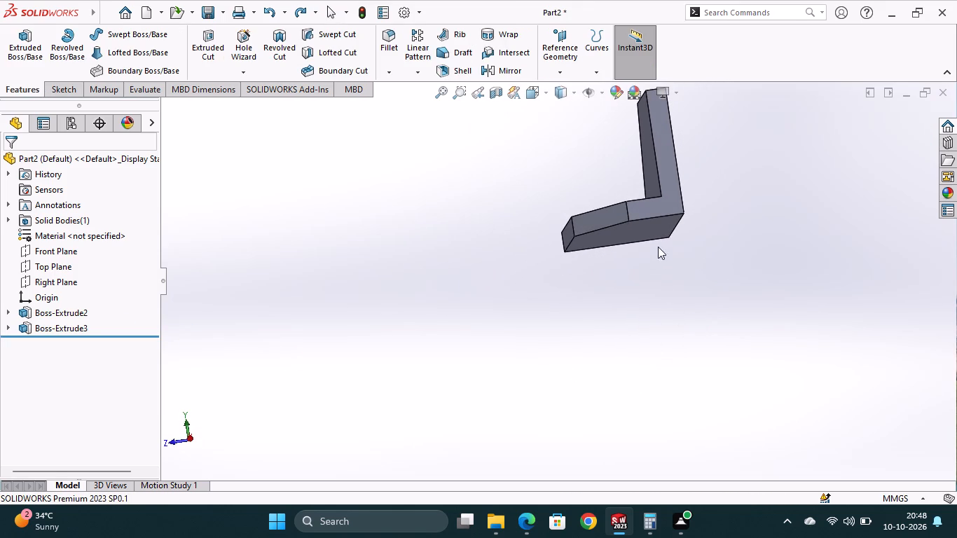
click(656, 205)
click(719, 158)
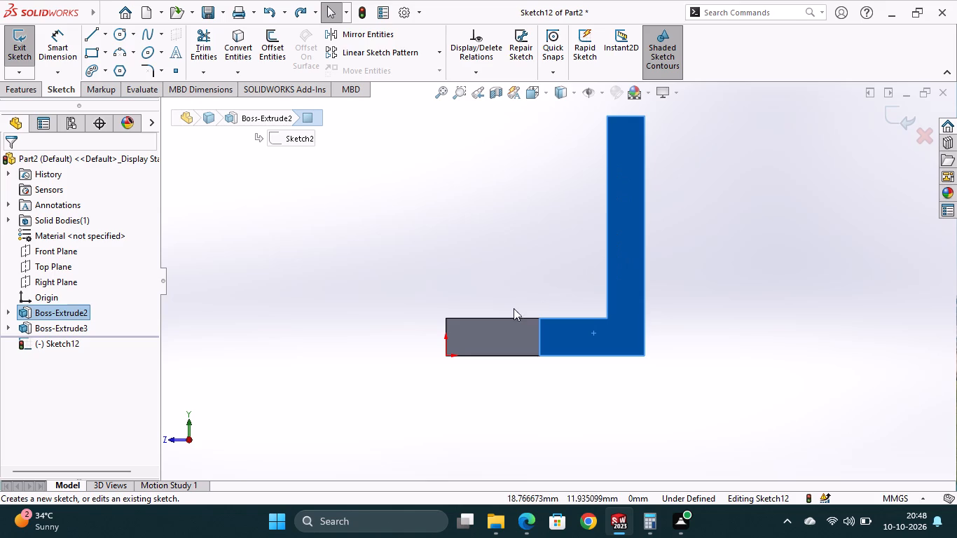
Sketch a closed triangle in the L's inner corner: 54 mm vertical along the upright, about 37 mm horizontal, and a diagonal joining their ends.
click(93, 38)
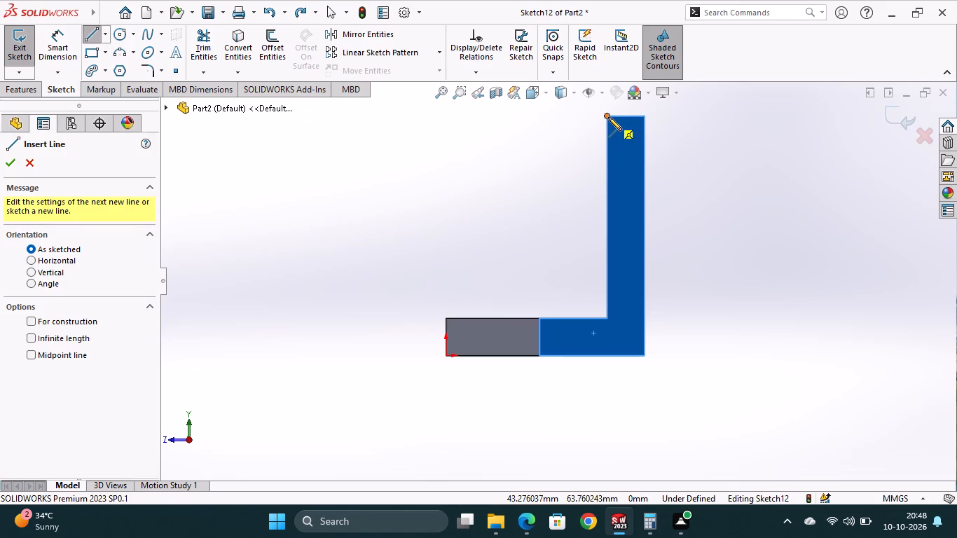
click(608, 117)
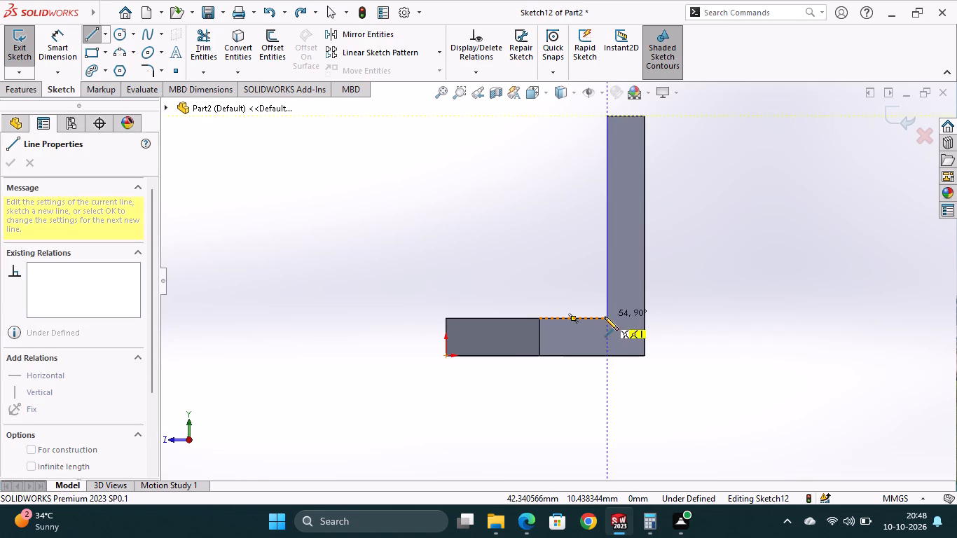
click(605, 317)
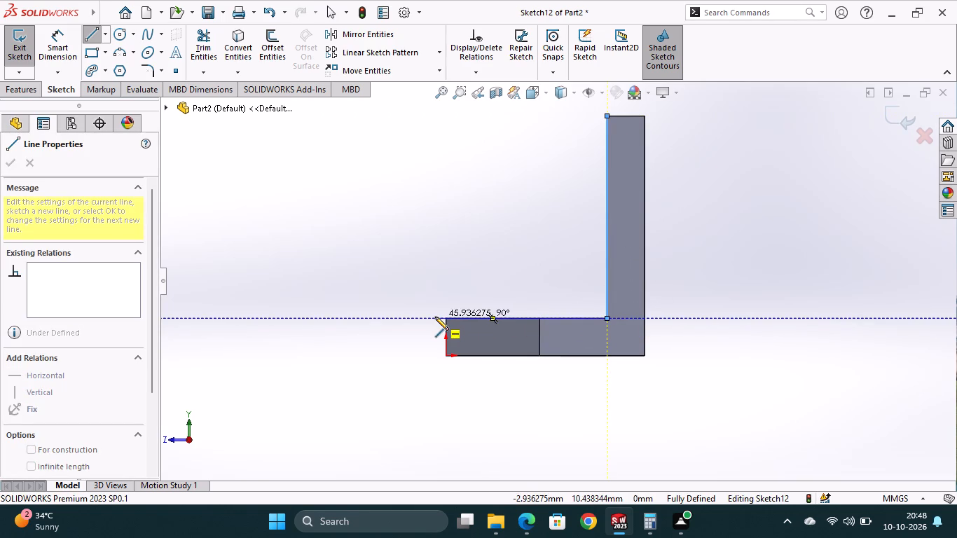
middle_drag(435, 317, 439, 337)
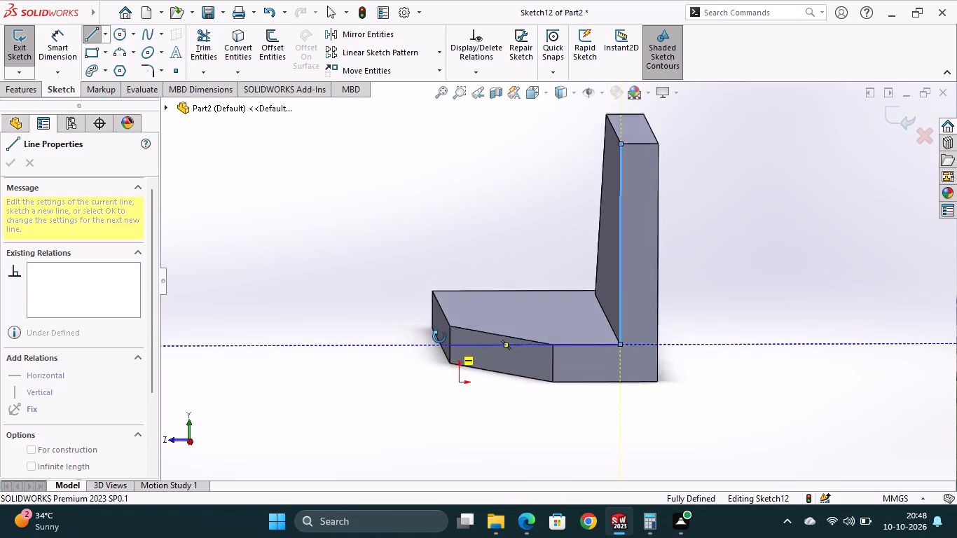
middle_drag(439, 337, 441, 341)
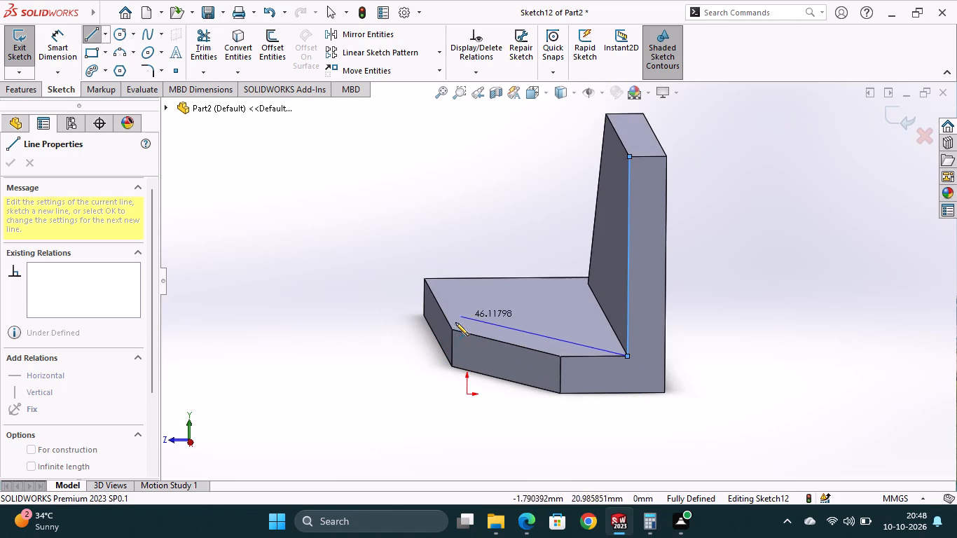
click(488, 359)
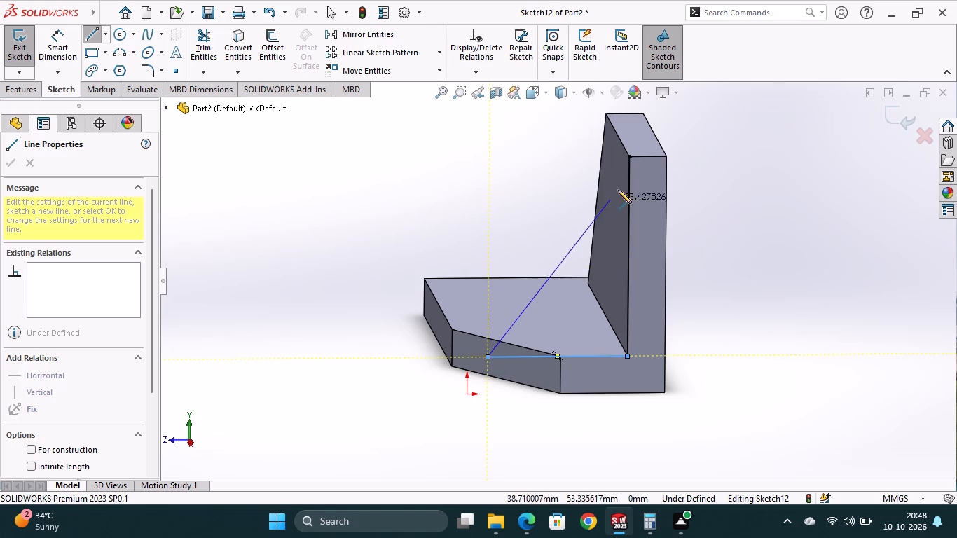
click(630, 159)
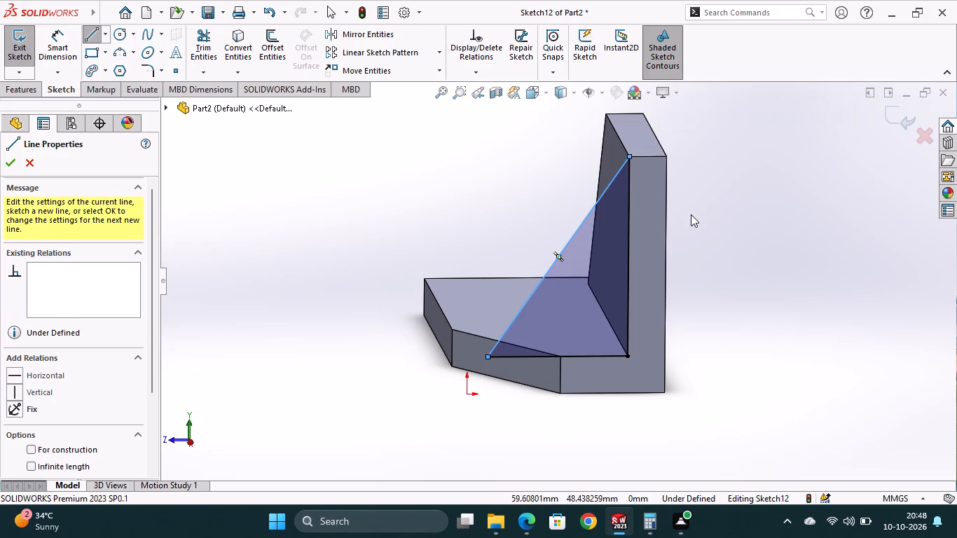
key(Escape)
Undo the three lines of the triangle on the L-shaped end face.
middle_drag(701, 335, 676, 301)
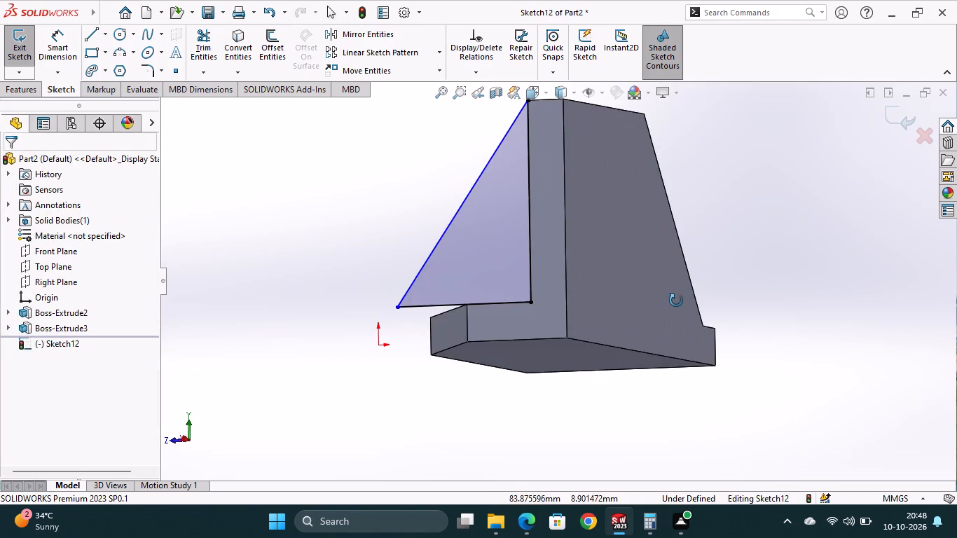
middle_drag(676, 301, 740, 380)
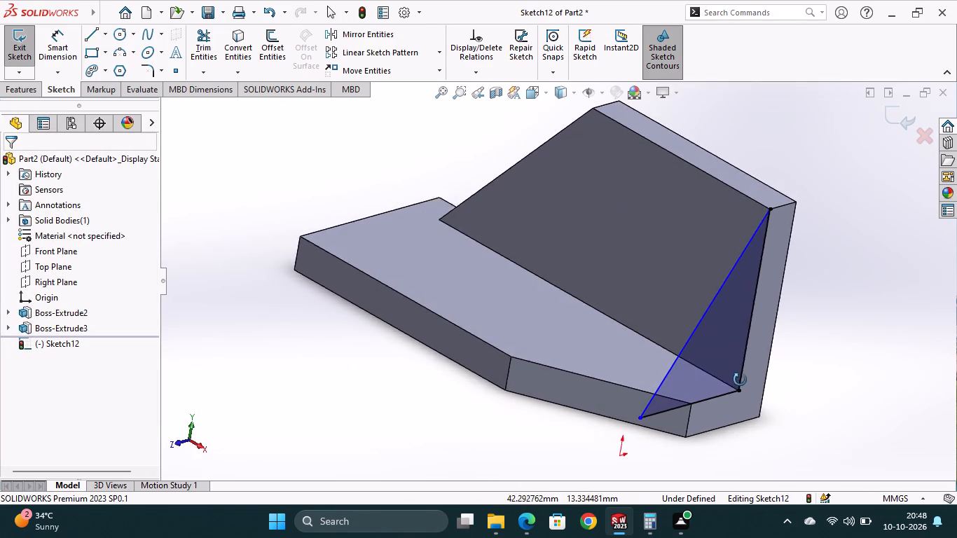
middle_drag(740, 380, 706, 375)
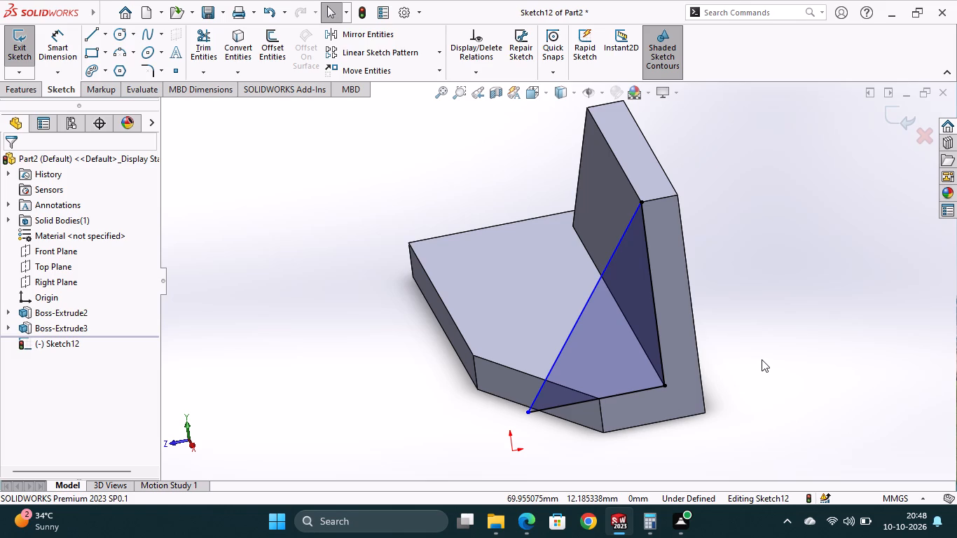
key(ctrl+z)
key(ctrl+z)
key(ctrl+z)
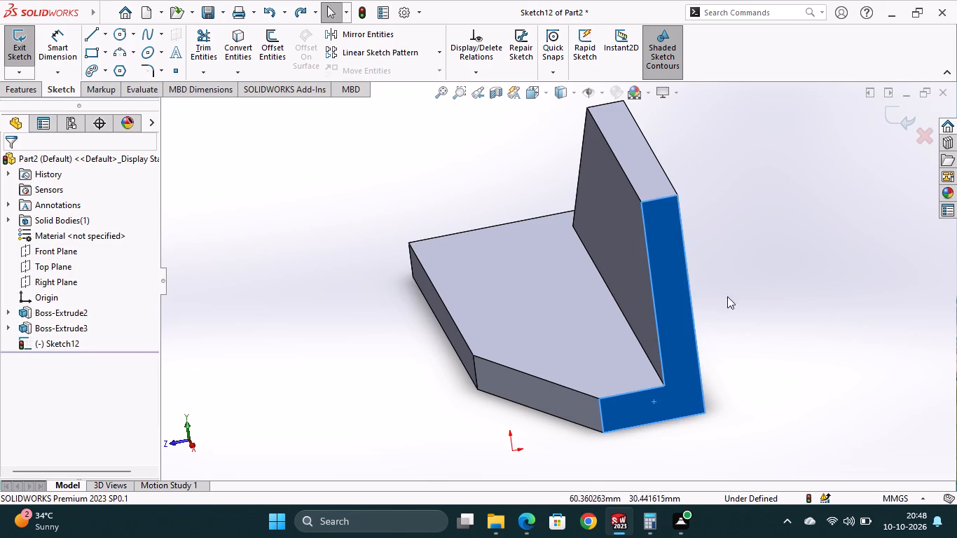
Examine where the Front, Top and Right planes lie relative to the bracket.
click(57, 251)
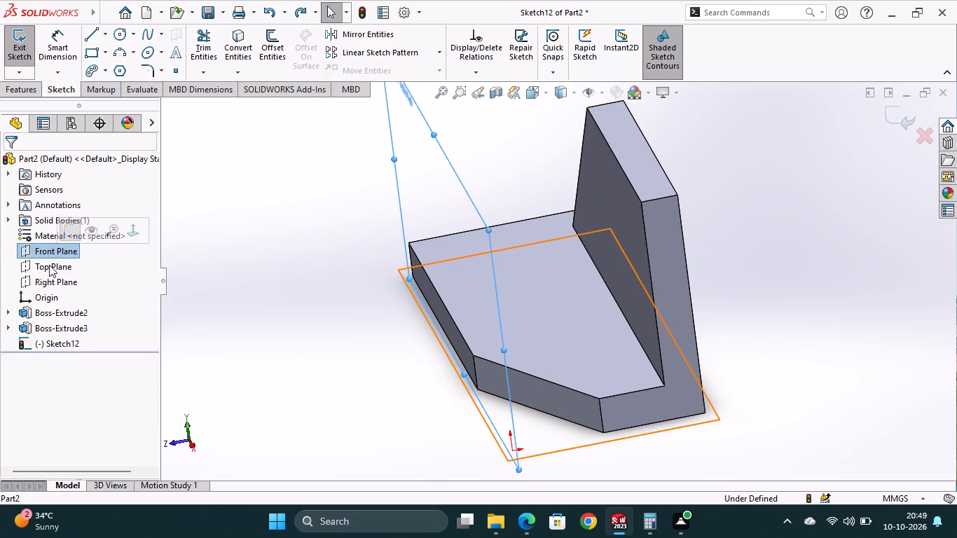
click(49, 265)
click(50, 280)
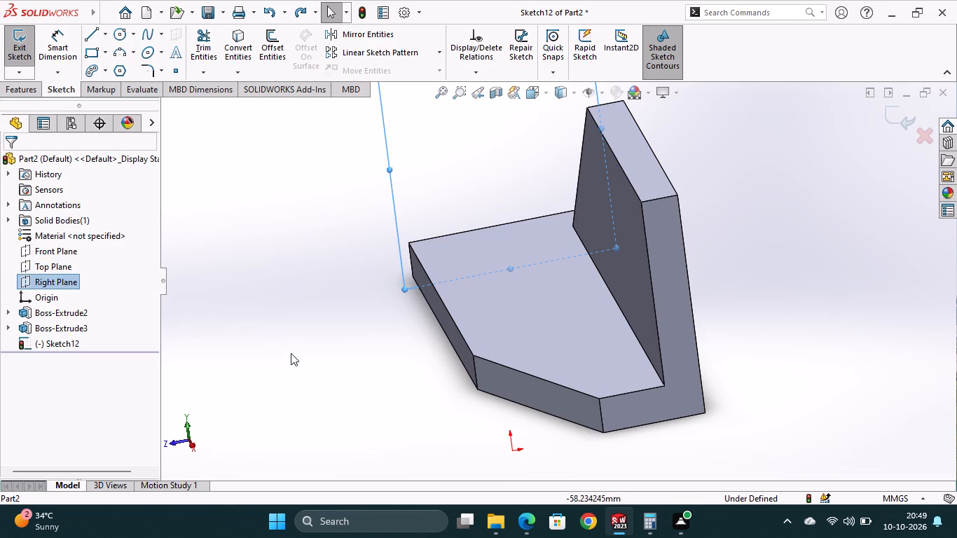
middle_drag(299, 358, 397, 363)
scroll(257, 346, up, 2)
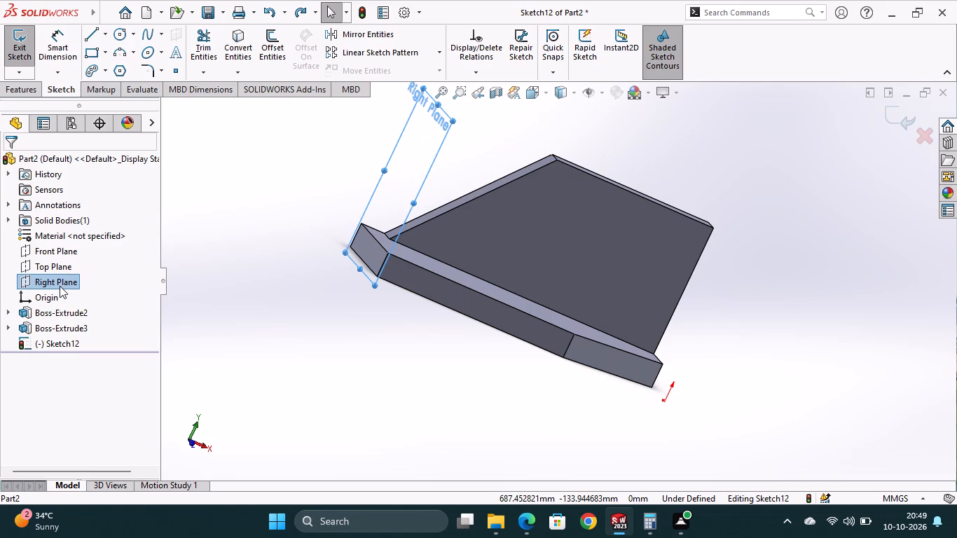
click(60, 286)
middle_drag(543, 403, 480, 391)
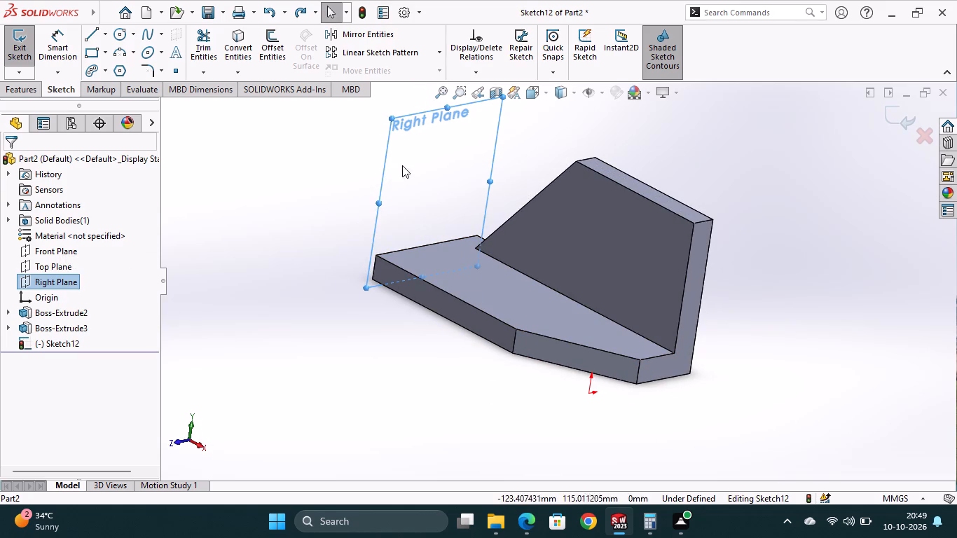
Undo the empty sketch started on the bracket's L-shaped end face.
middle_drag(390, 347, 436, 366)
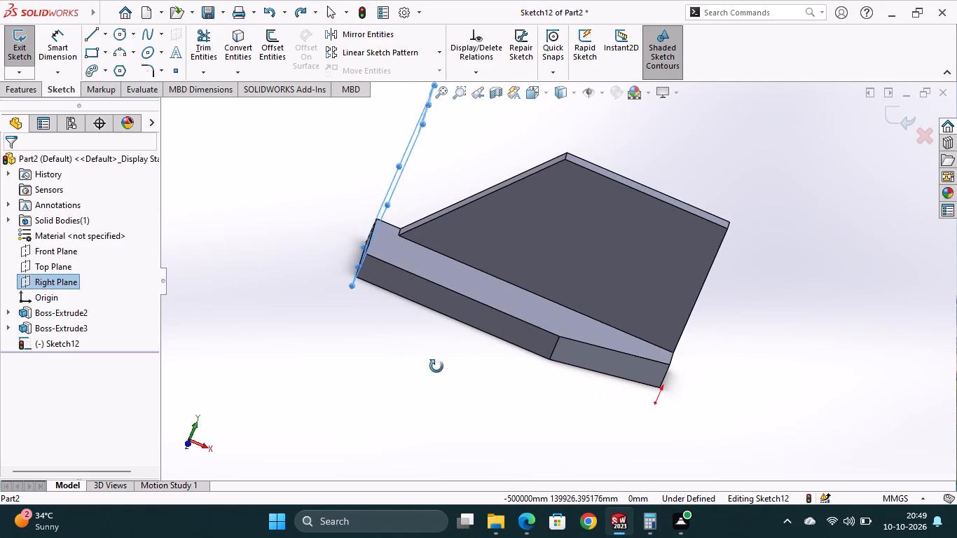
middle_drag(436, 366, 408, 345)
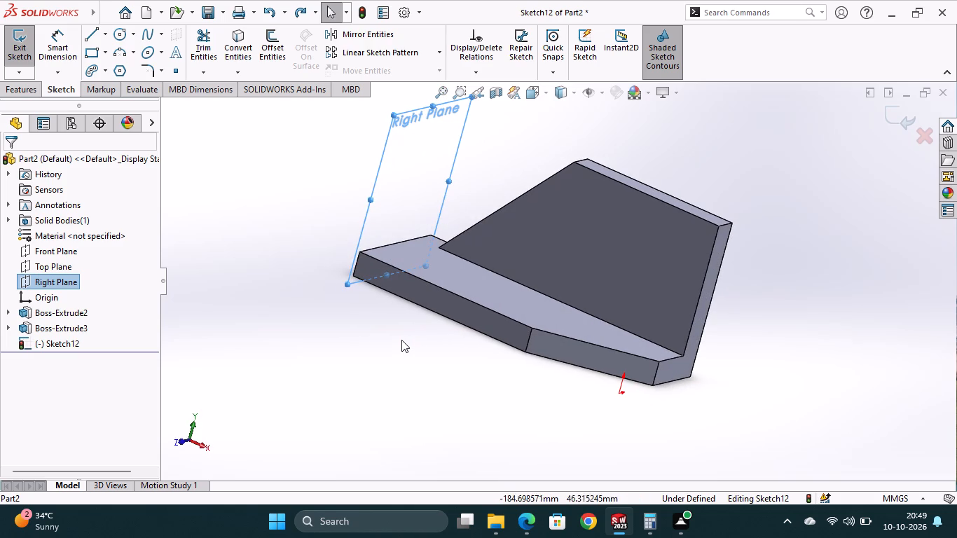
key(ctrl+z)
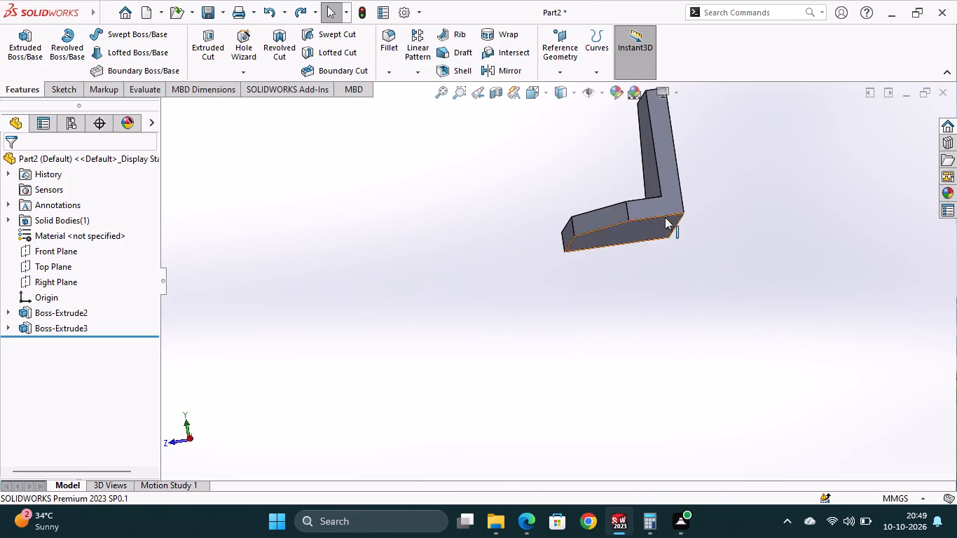
On the L-shaped end face, sketch a closed triangle in the inner corner: the upright's full inner edge, about 36 mm along the base, and a diagonal.
click(666, 209)
click(732, 165)
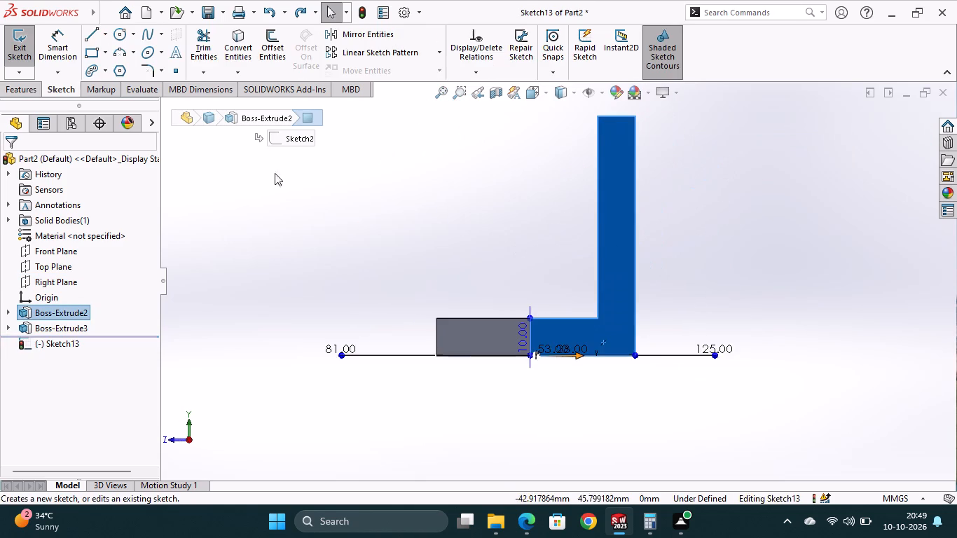
click(94, 41)
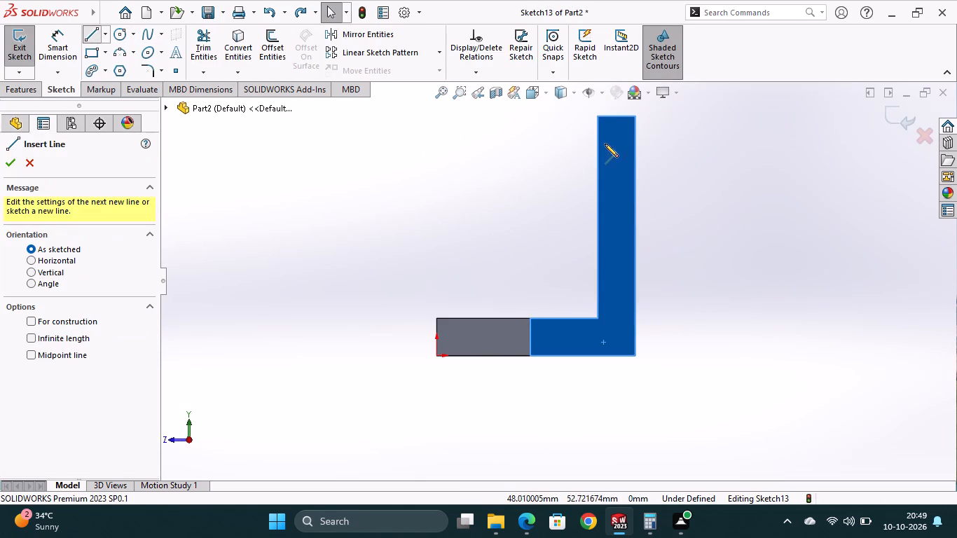
click(598, 117)
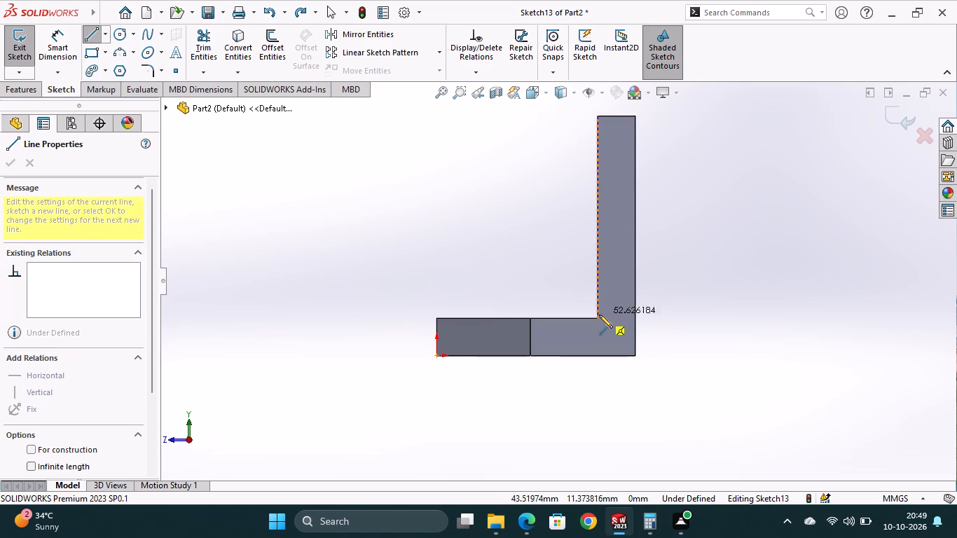
click(599, 317)
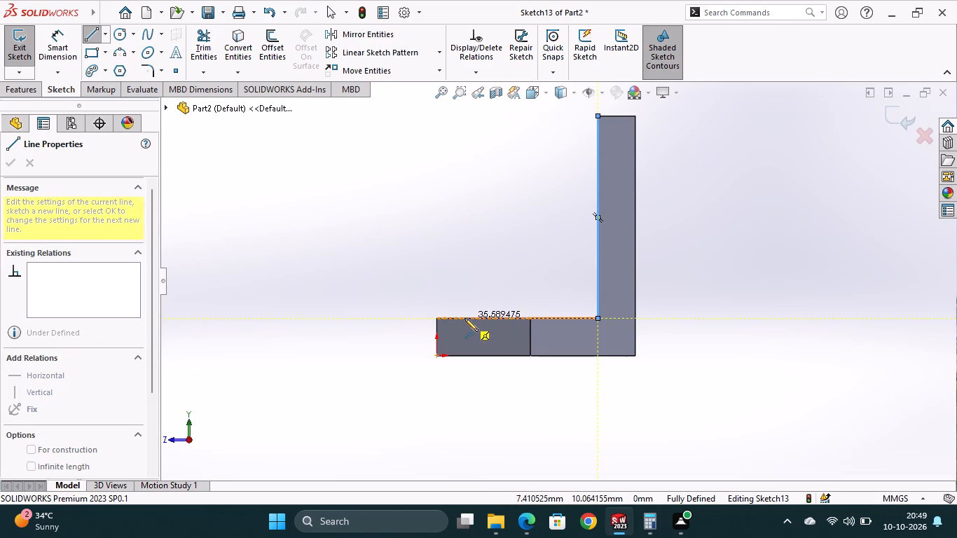
click(462, 318)
click(597, 116)
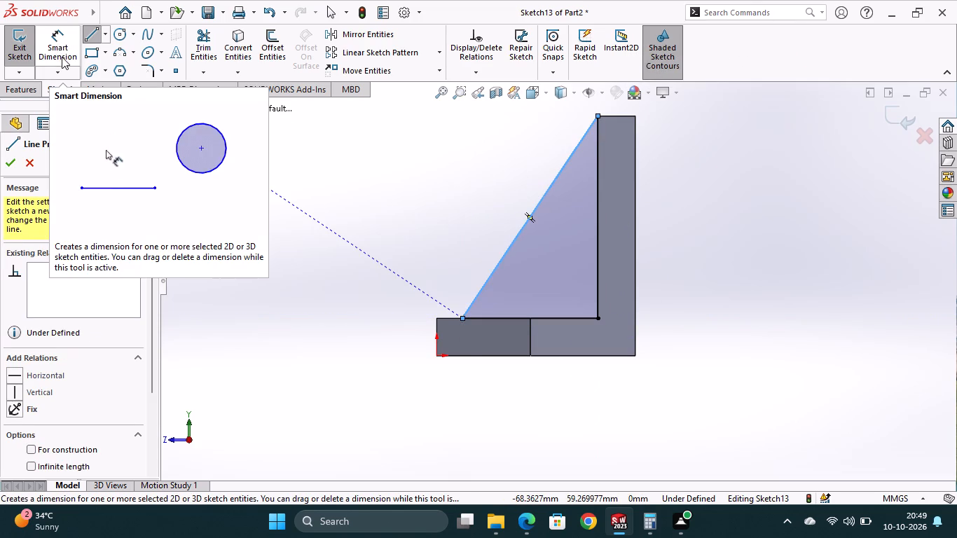
key(Escape)
key(Escape)
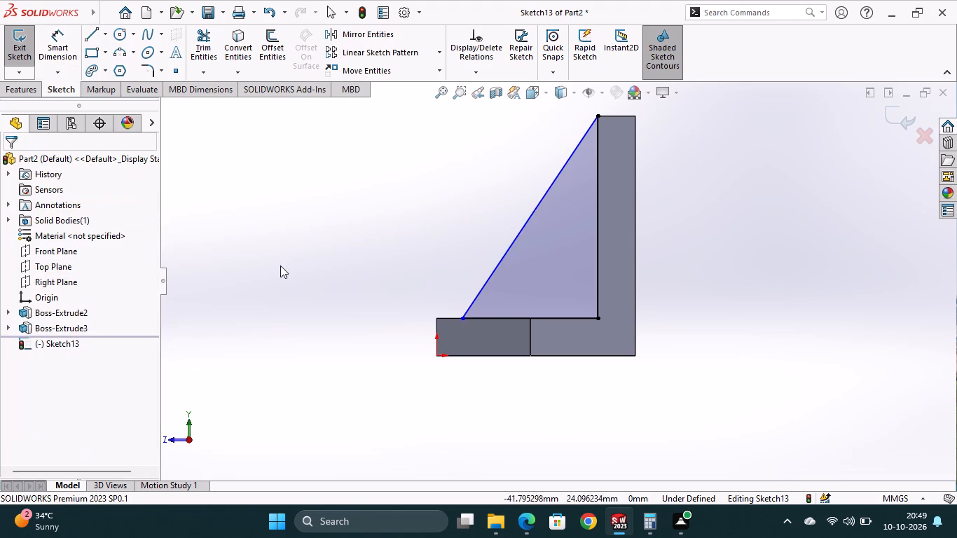
Dimension the triangle's horizontal side along the base plate as 38 mm.
click(62, 44)
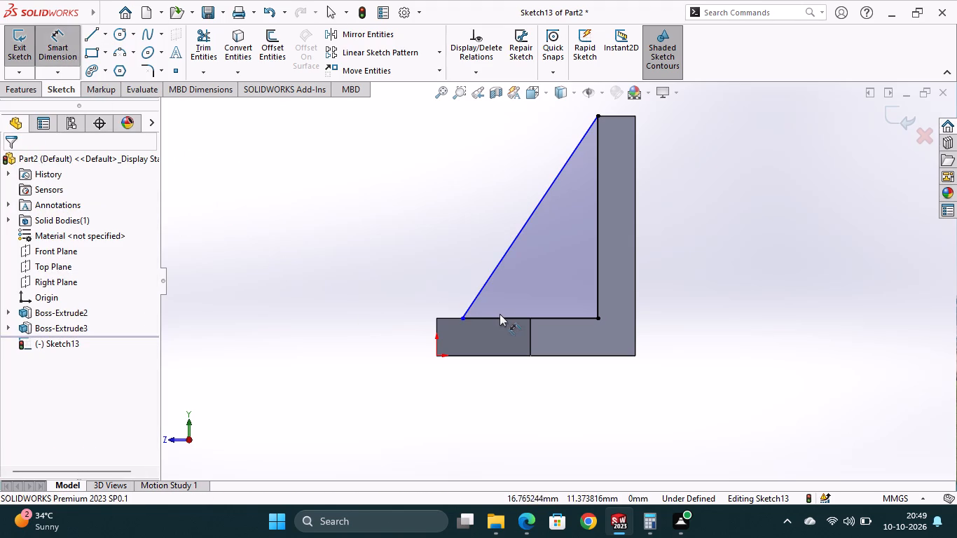
click(500, 317)
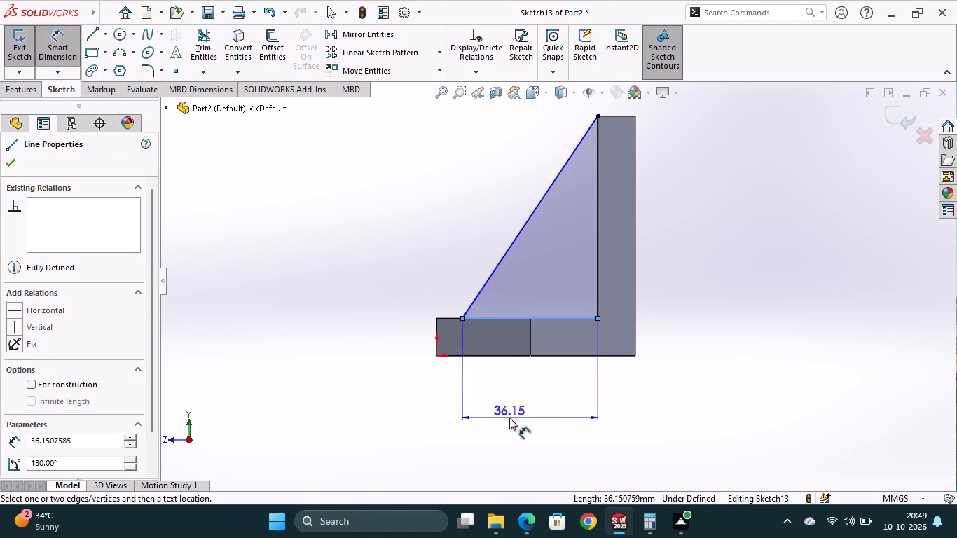
click(510, 417)
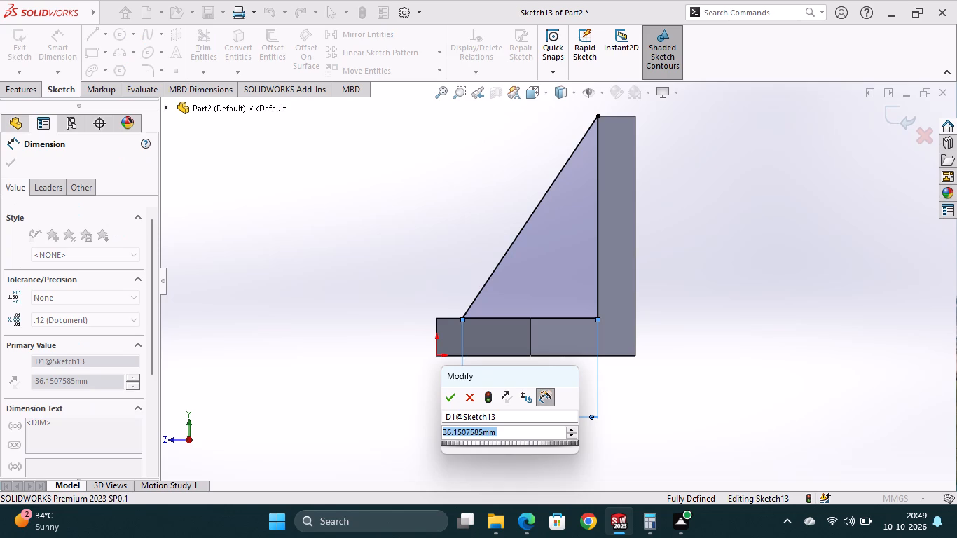
text(38)
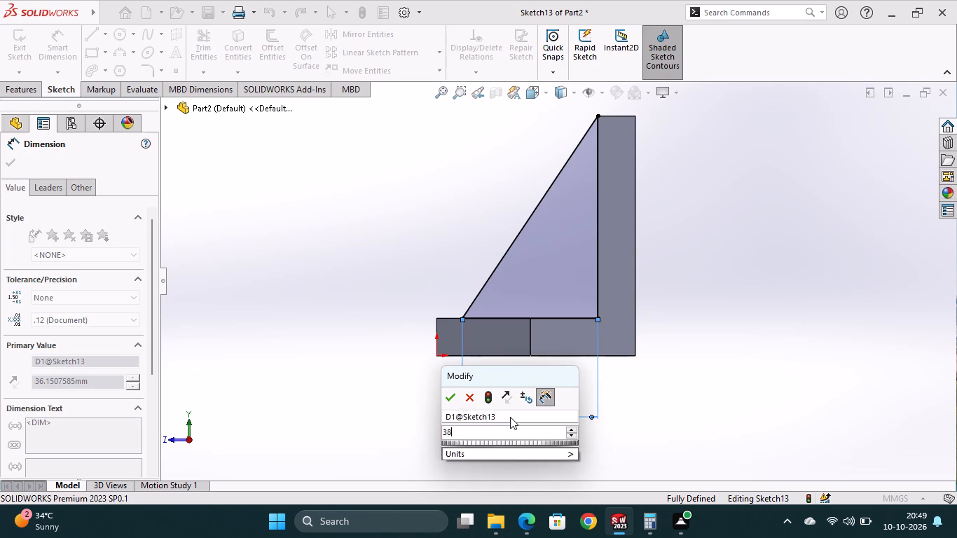
key(Return)
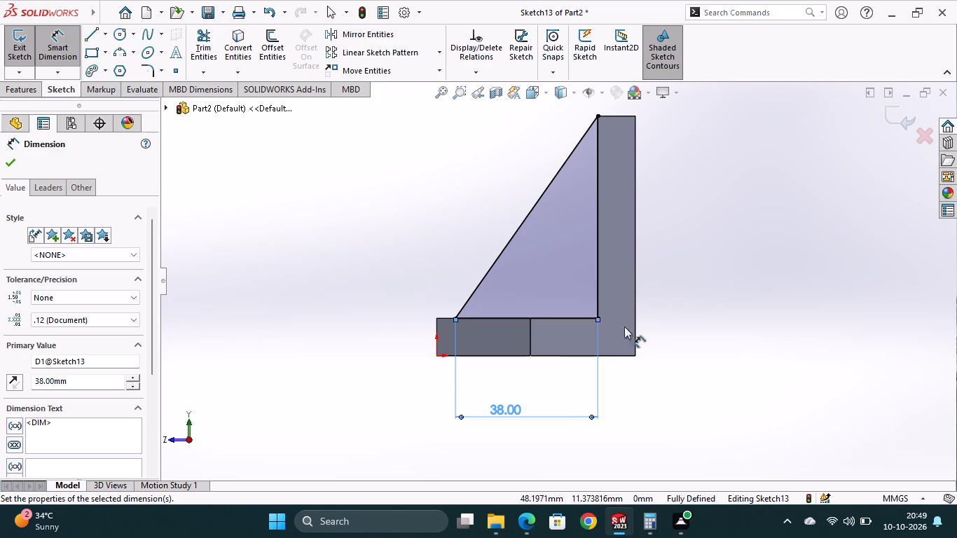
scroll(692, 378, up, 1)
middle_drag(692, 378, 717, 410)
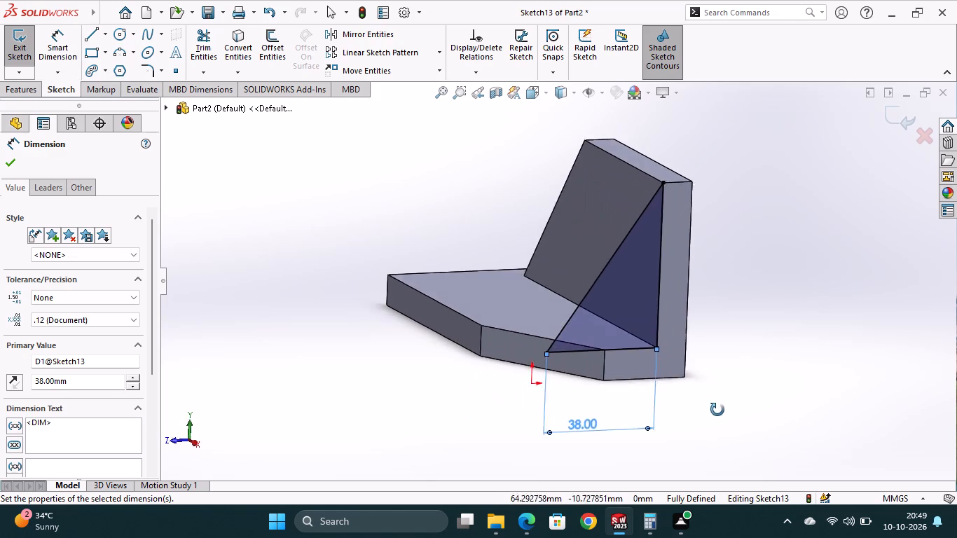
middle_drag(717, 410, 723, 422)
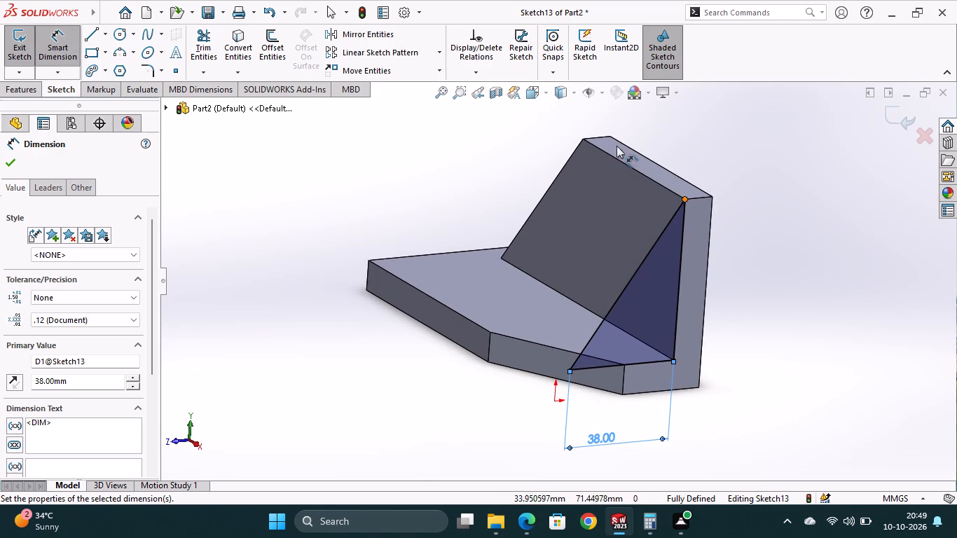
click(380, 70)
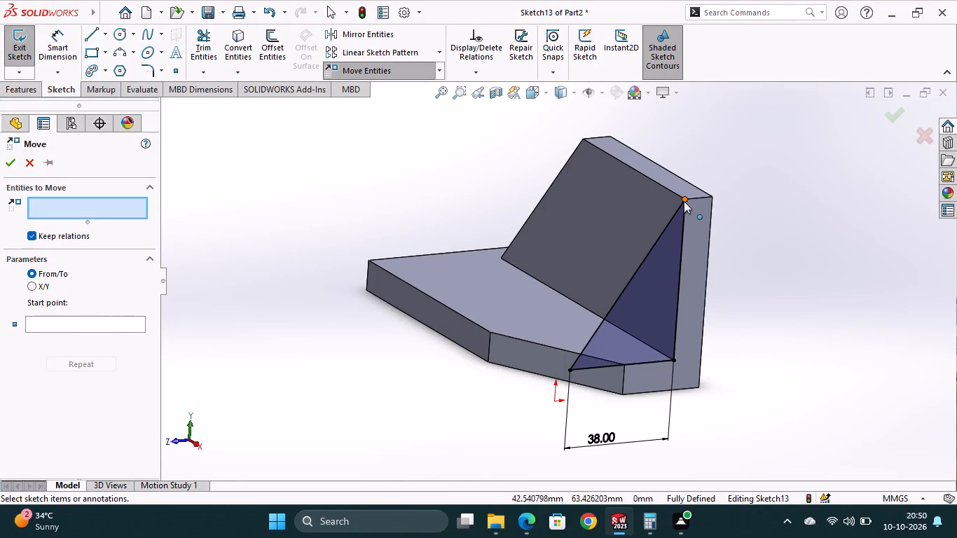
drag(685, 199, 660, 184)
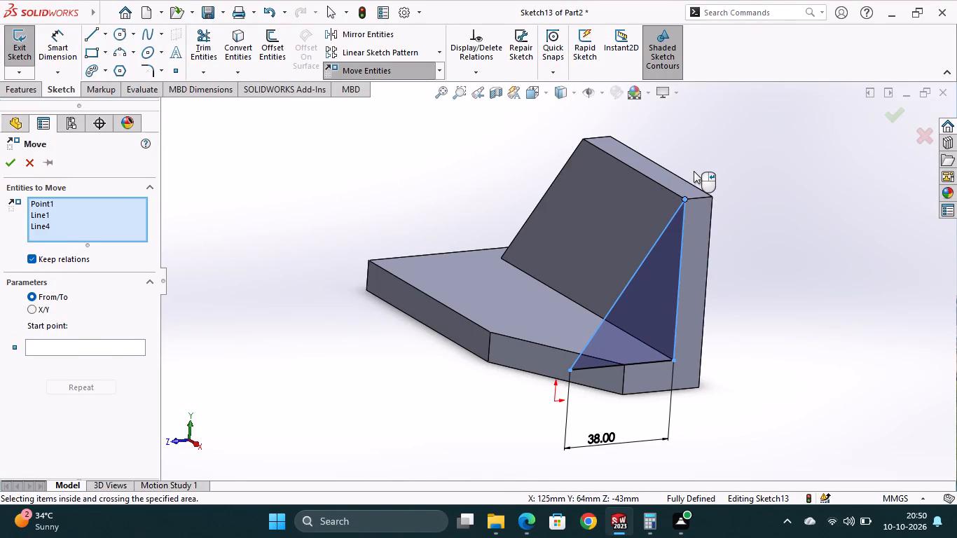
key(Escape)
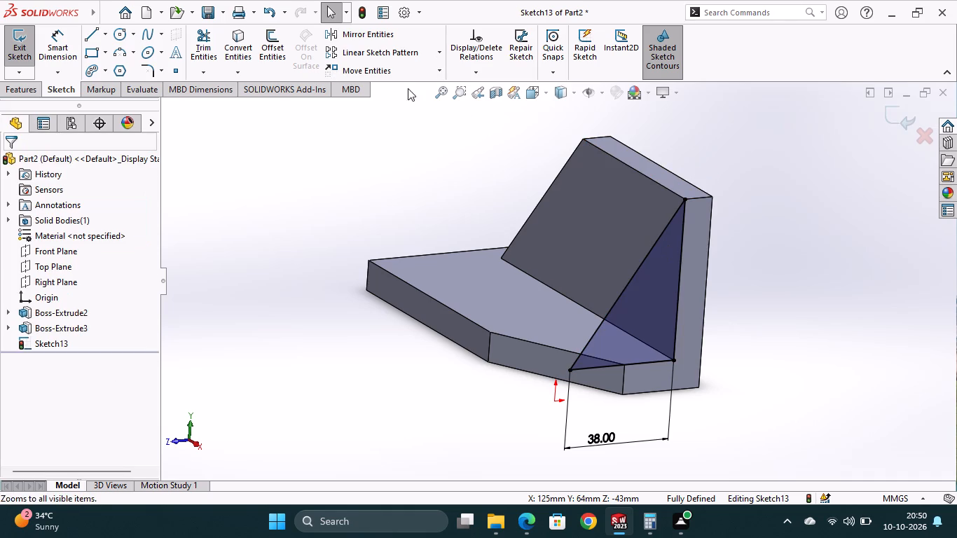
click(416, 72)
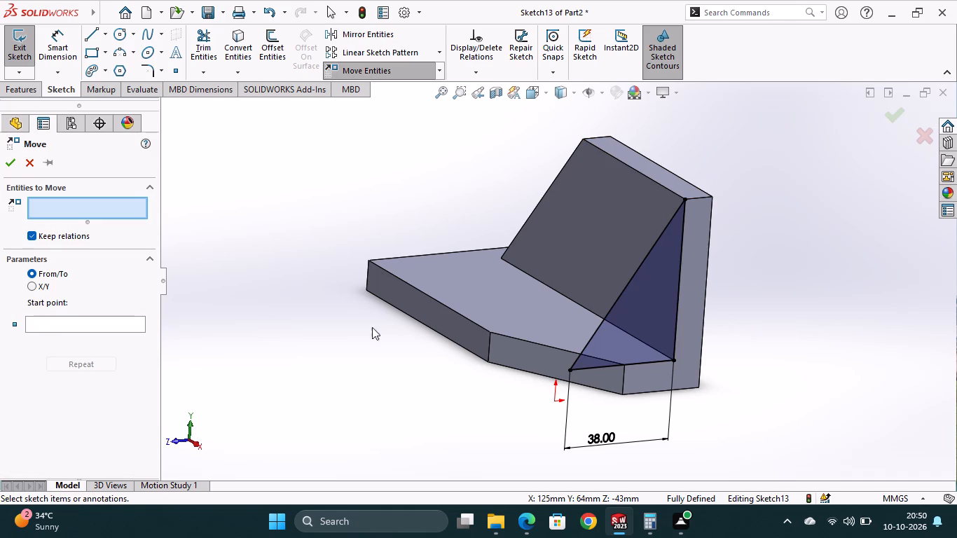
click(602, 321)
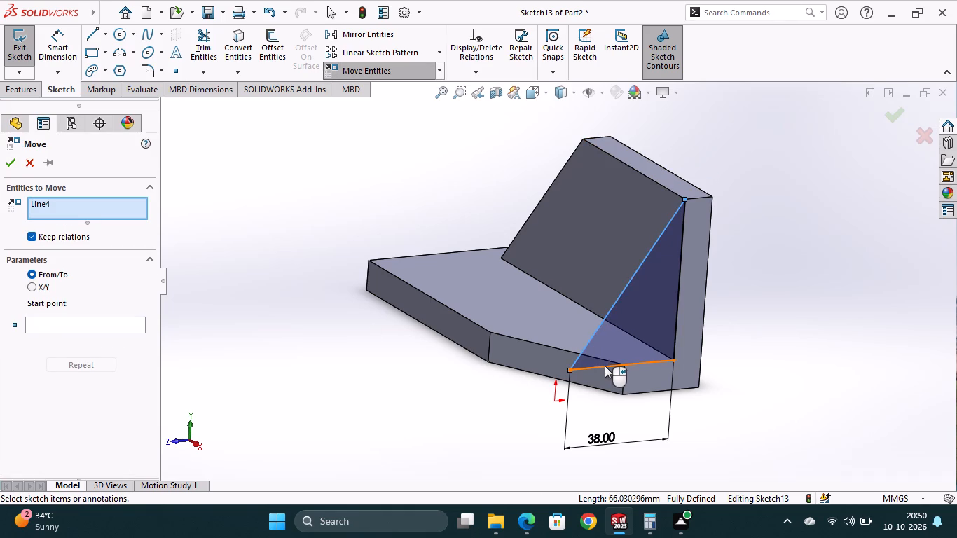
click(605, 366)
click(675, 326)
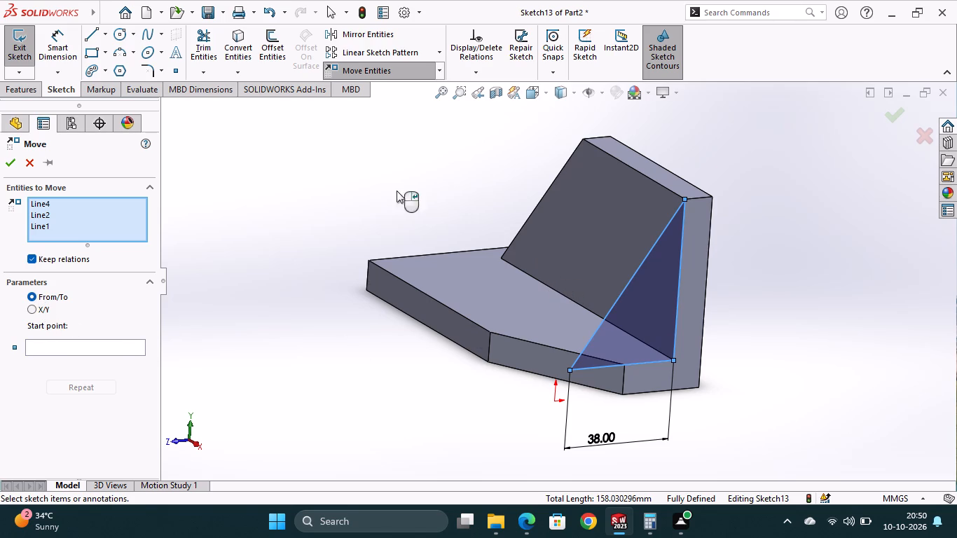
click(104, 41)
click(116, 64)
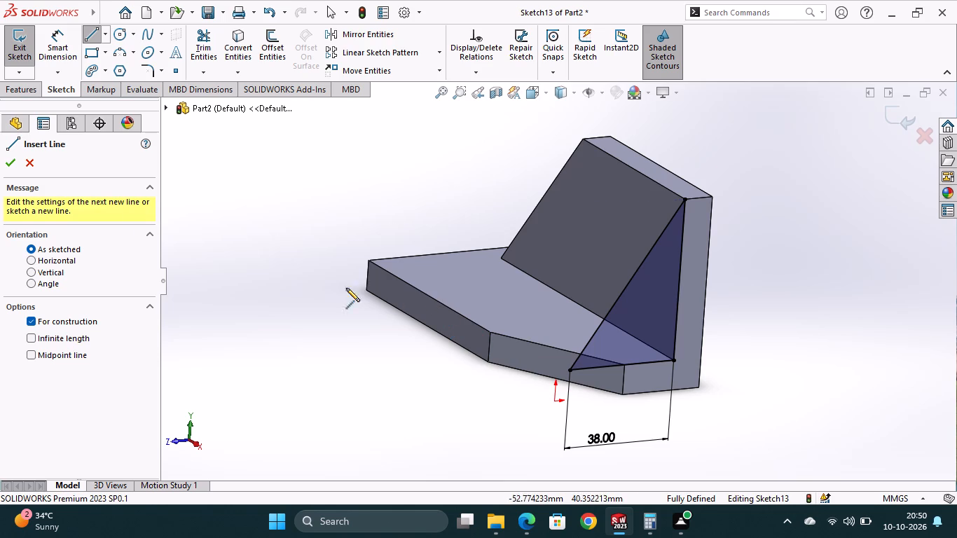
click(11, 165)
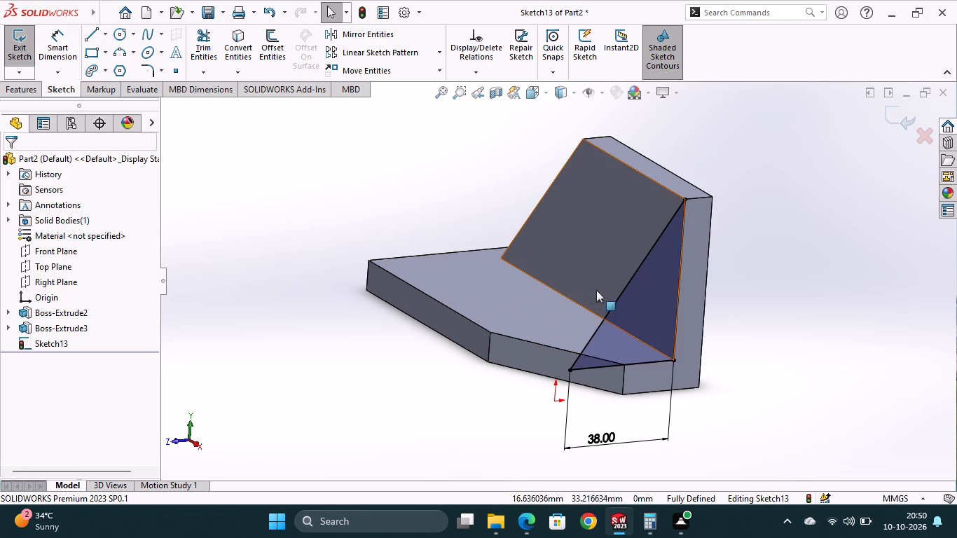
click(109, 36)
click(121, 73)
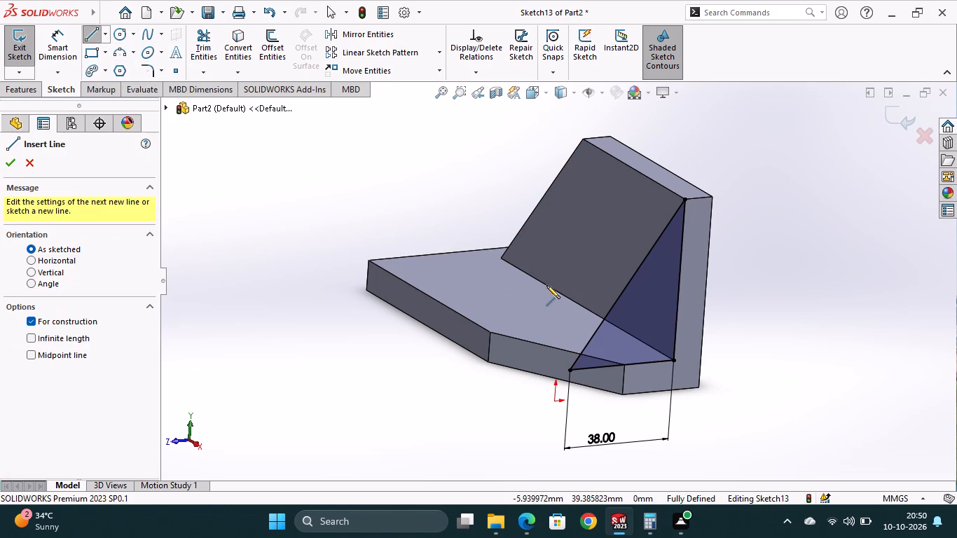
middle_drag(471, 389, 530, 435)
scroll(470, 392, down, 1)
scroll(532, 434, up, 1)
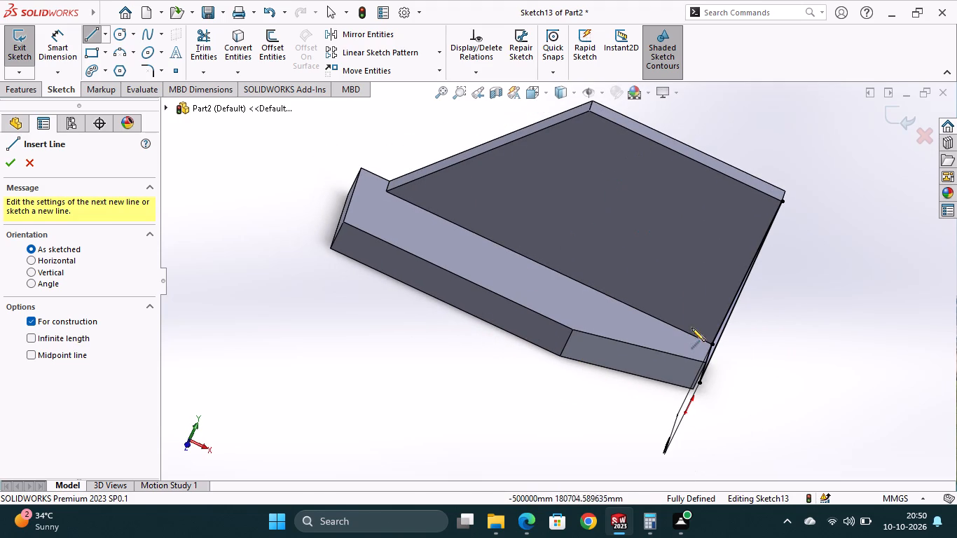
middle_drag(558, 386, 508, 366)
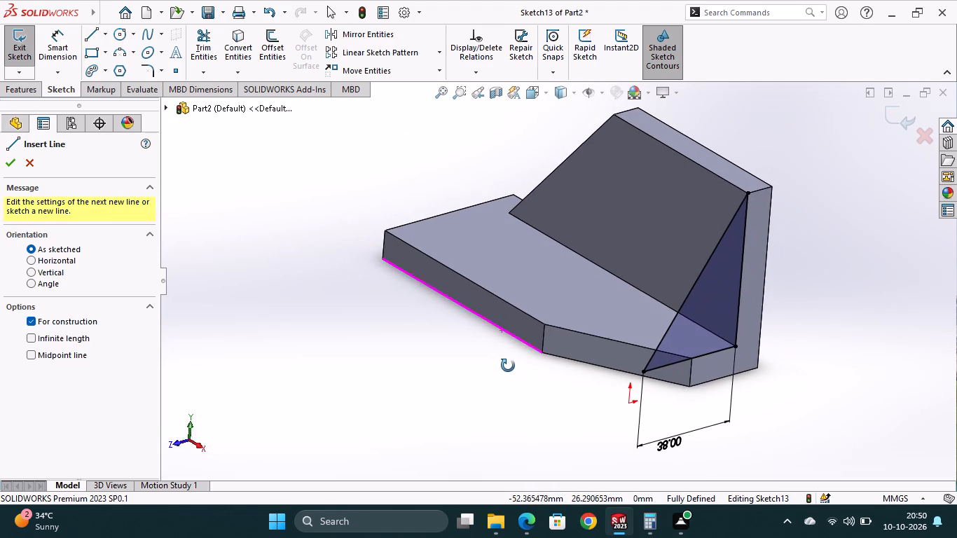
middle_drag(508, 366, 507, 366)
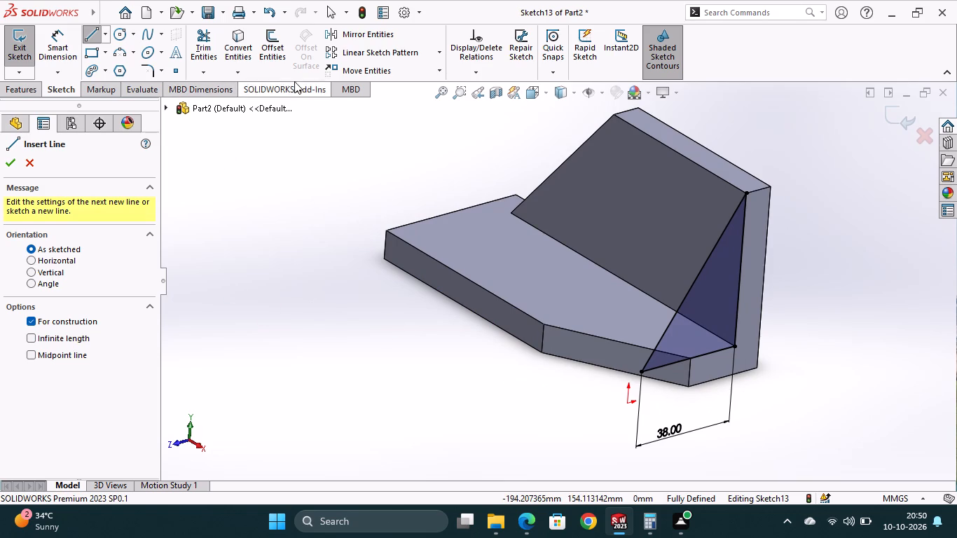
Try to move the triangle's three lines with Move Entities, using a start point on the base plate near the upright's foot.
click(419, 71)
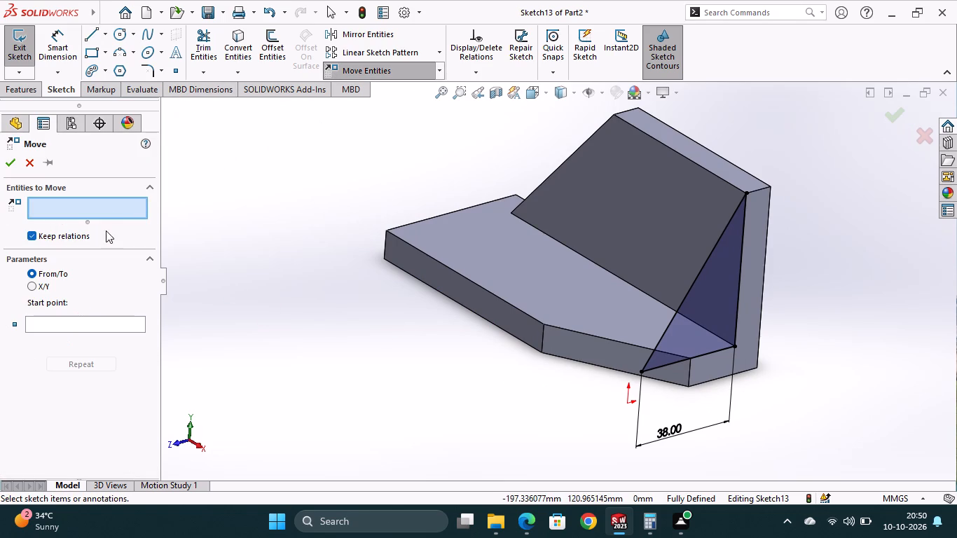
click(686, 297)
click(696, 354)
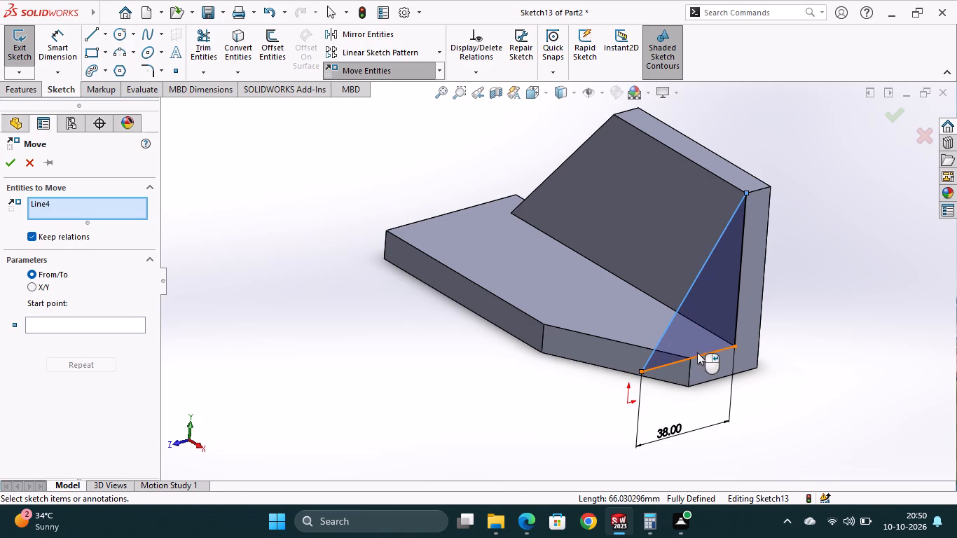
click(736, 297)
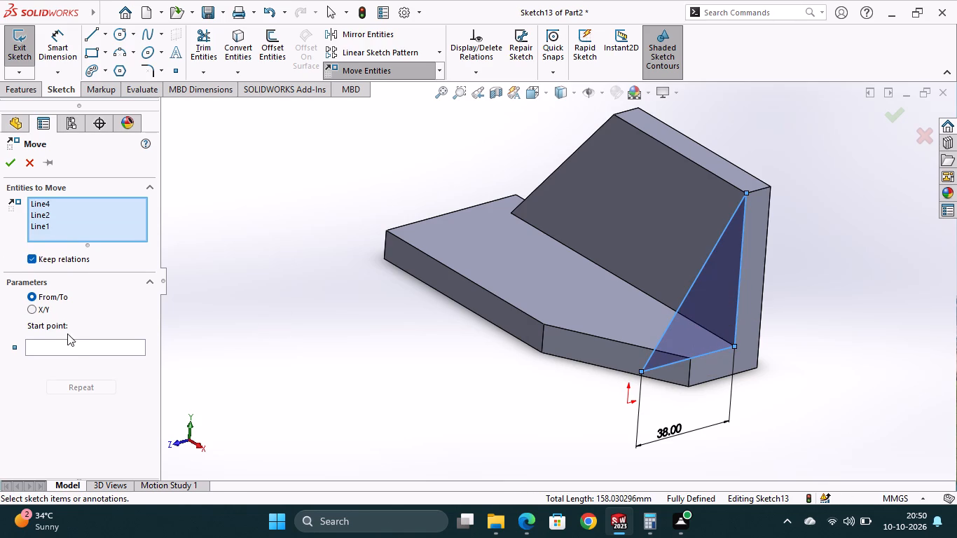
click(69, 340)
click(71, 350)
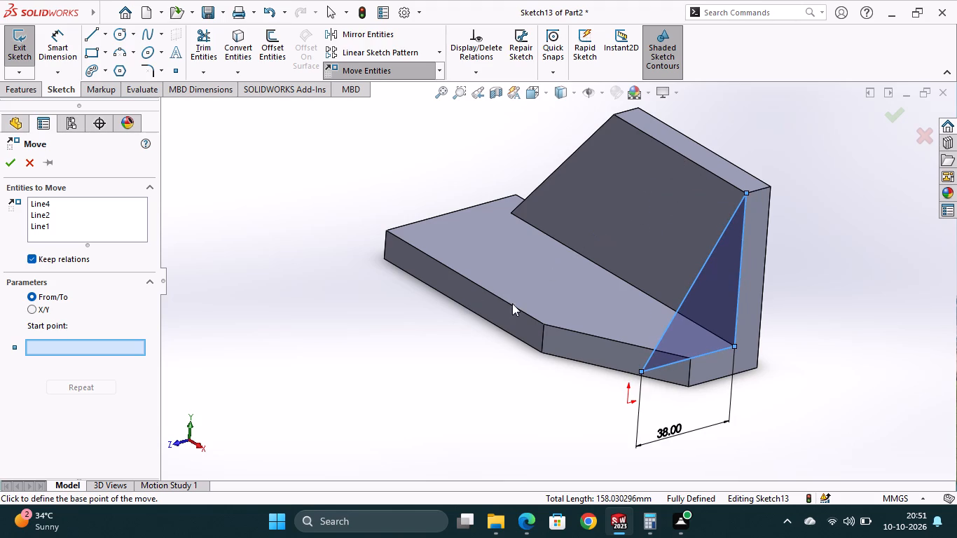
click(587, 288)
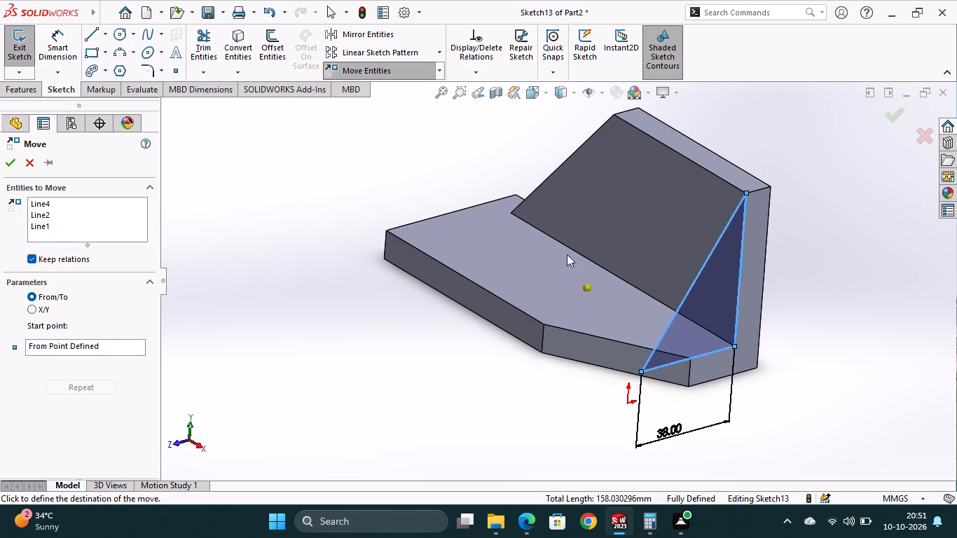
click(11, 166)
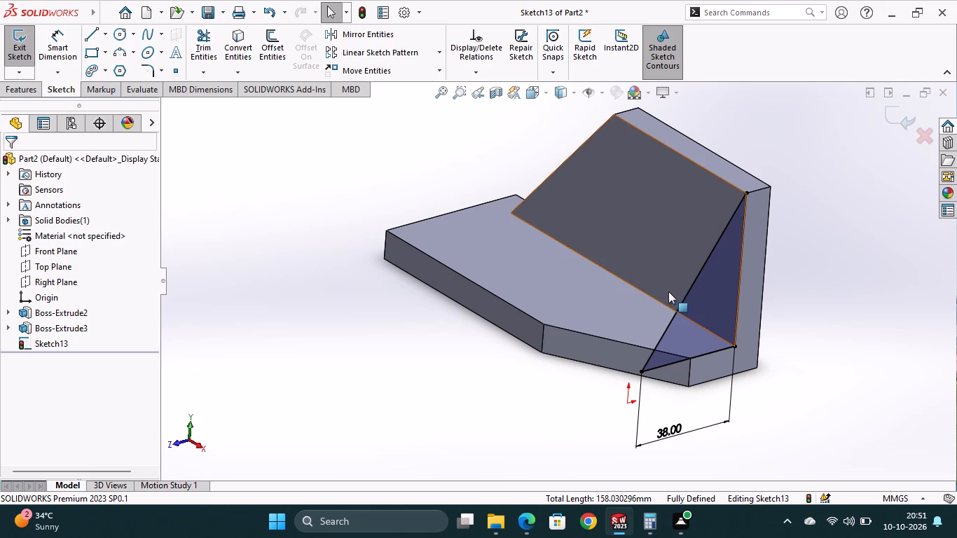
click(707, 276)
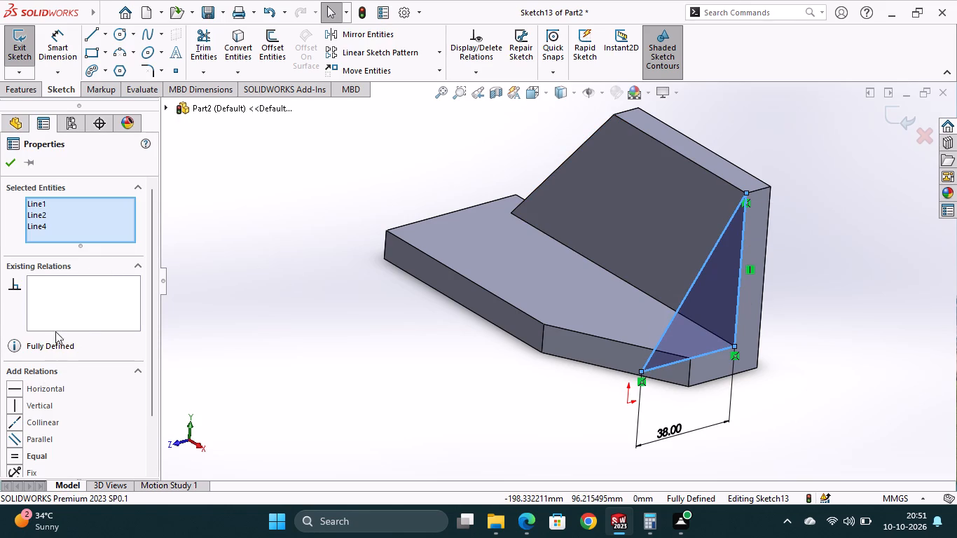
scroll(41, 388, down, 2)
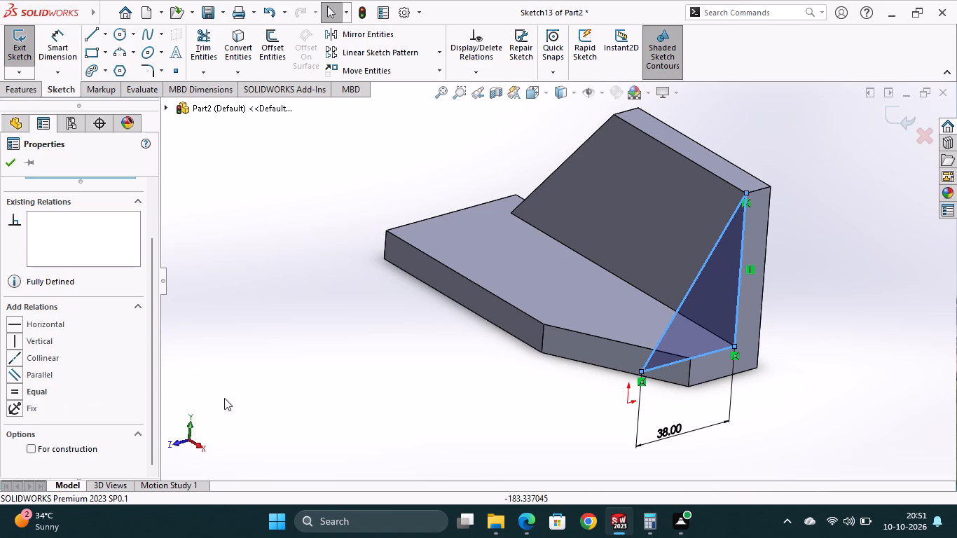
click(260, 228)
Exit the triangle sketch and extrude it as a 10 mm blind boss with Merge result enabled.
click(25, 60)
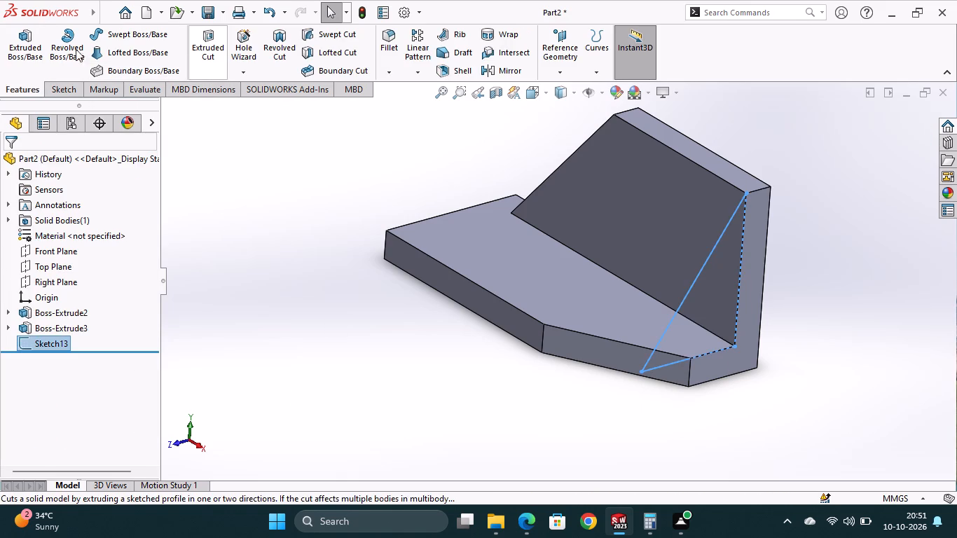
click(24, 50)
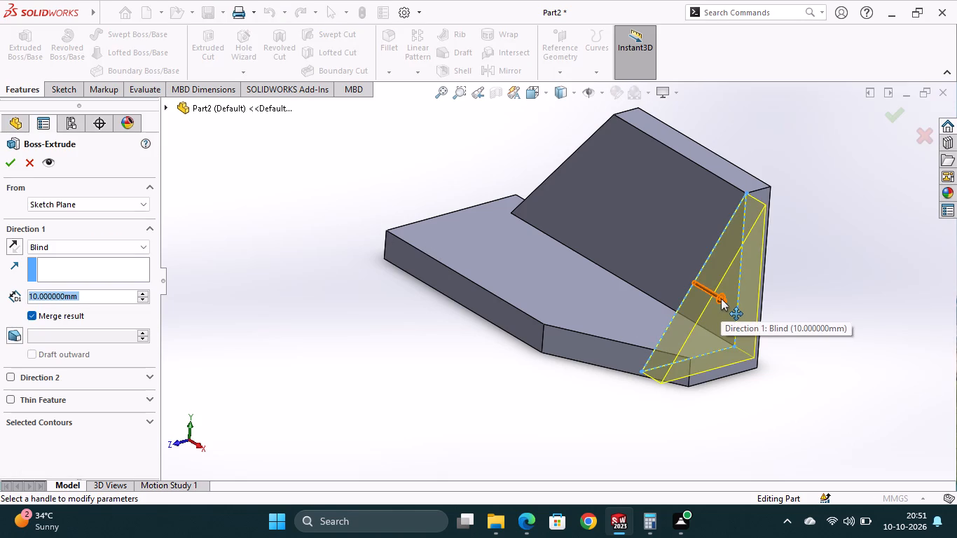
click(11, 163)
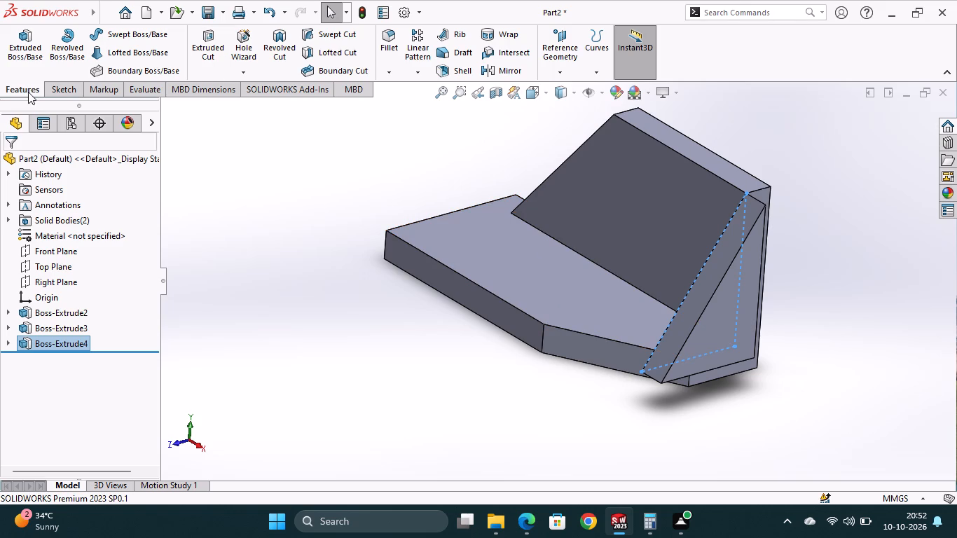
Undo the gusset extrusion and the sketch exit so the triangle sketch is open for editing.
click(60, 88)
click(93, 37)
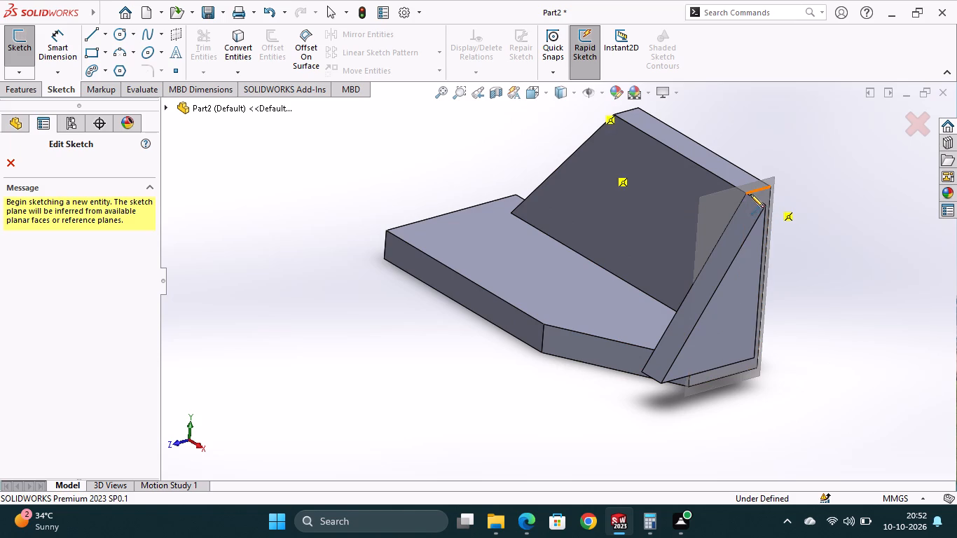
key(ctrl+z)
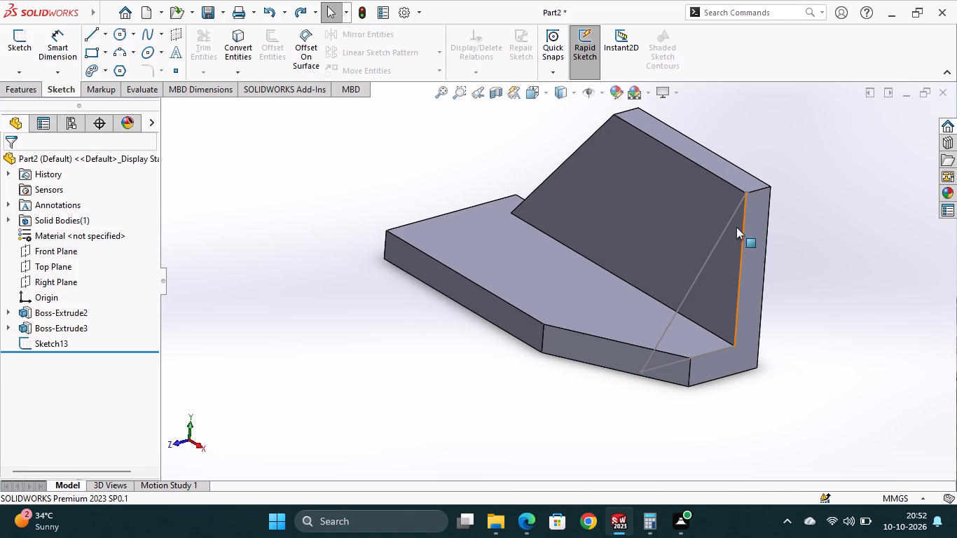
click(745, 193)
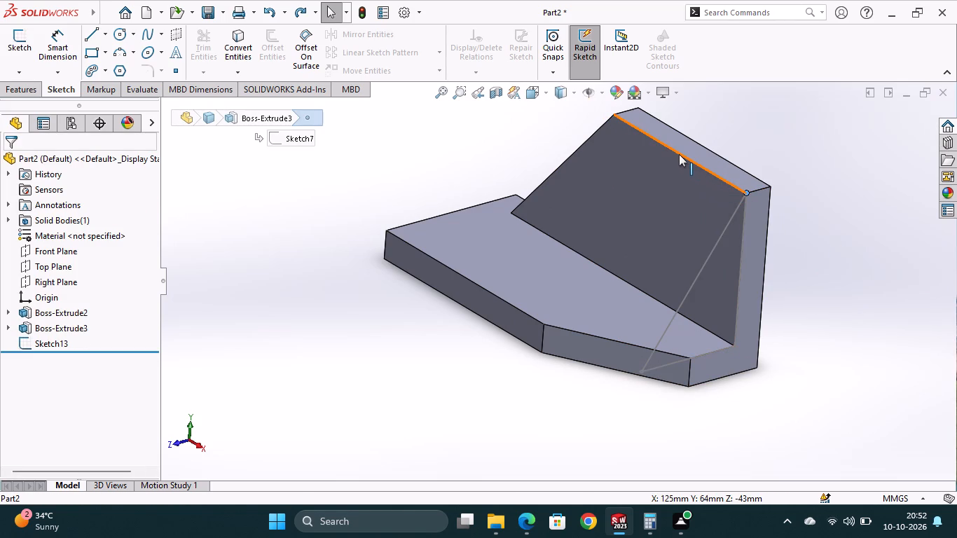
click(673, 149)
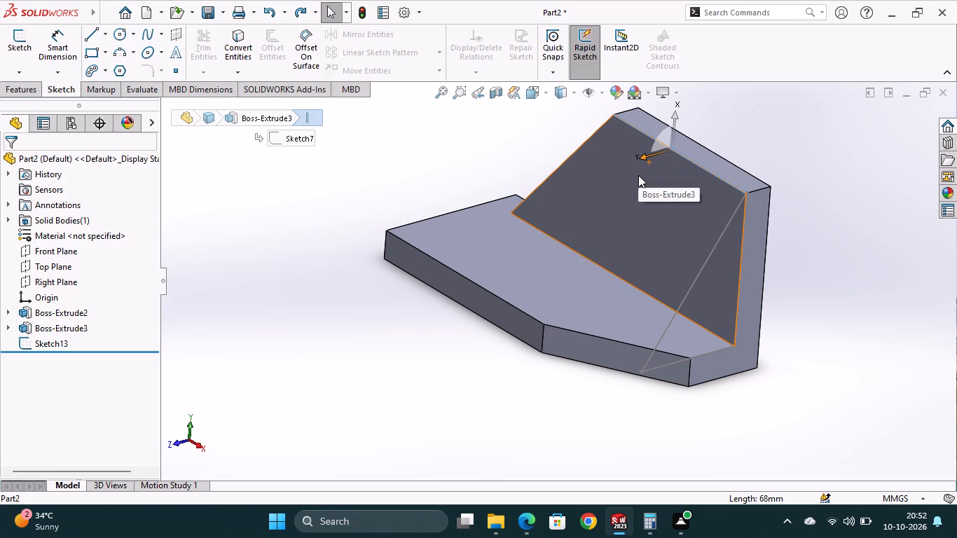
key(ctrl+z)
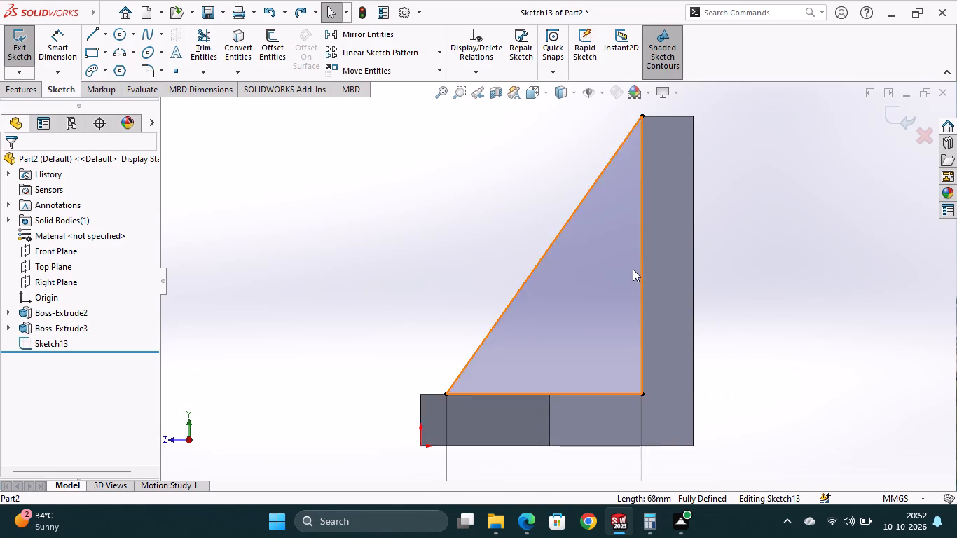
Sketch a line about 45 mm long from the triangle's top corner, visually along the upright's top inner edge.
middle_drag(776, 384, 822, 406)
scroll(779, 384, down, 1)
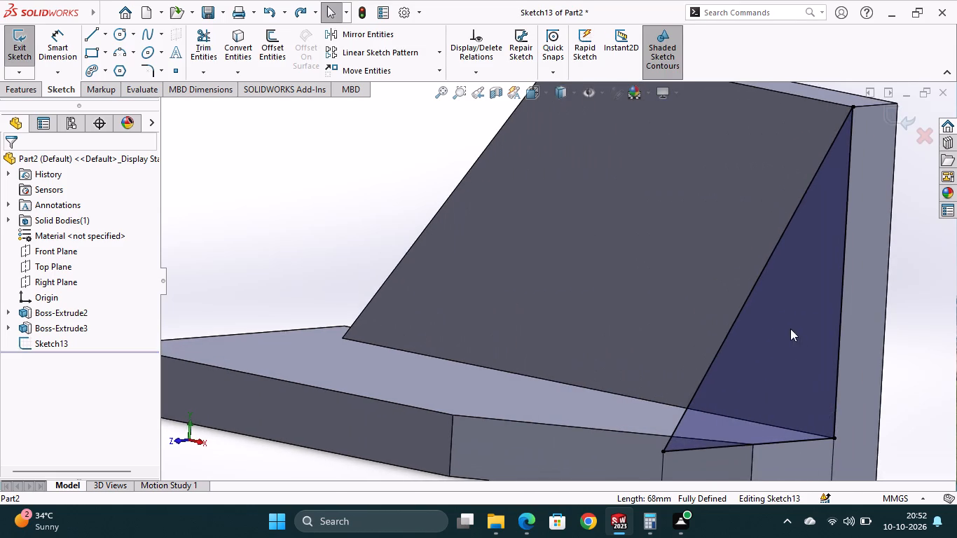
scroll(790, 329, up, 2)
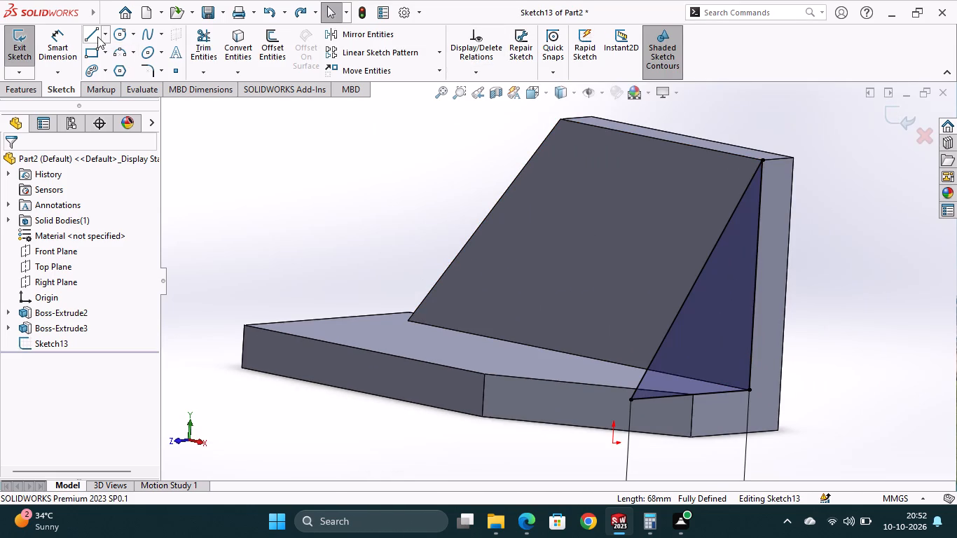
click(97, 36)
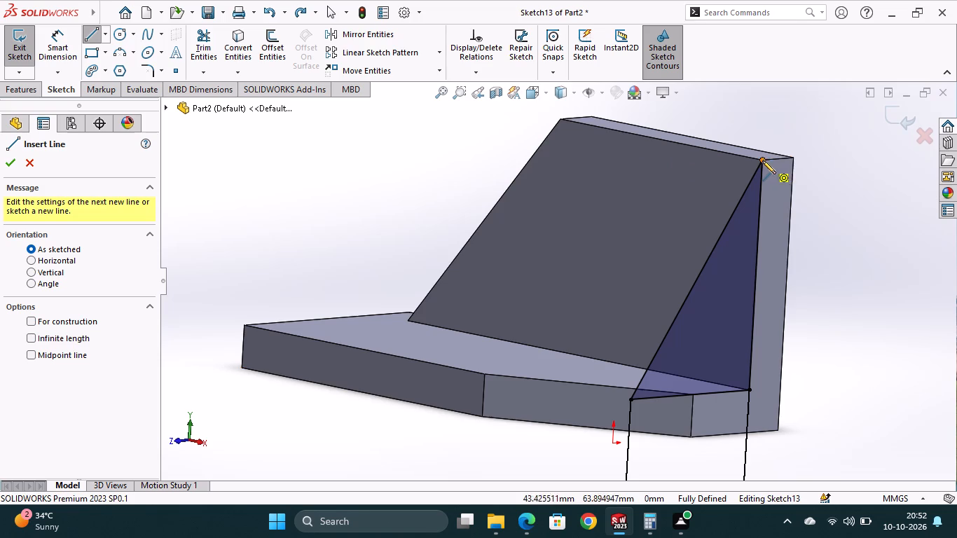
click(762, 158)
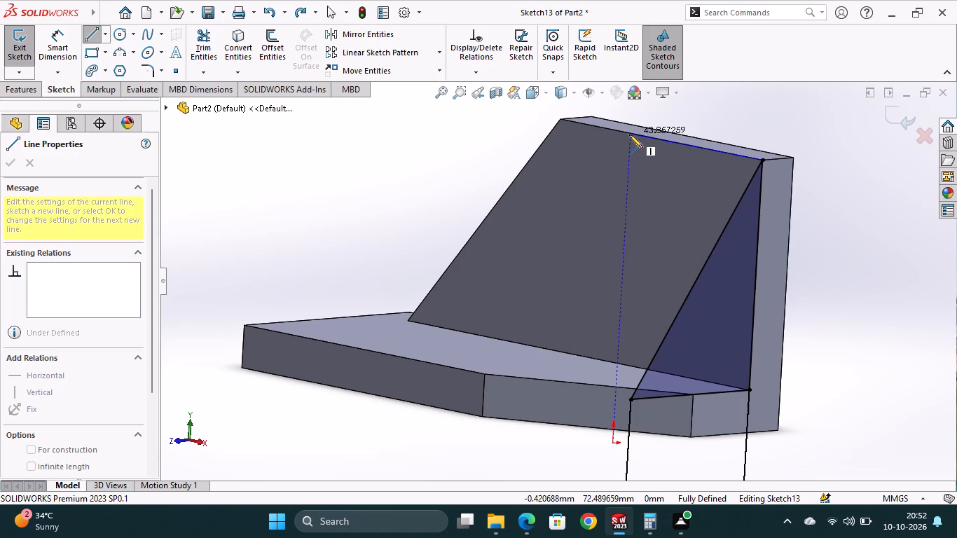
click(626, 132)
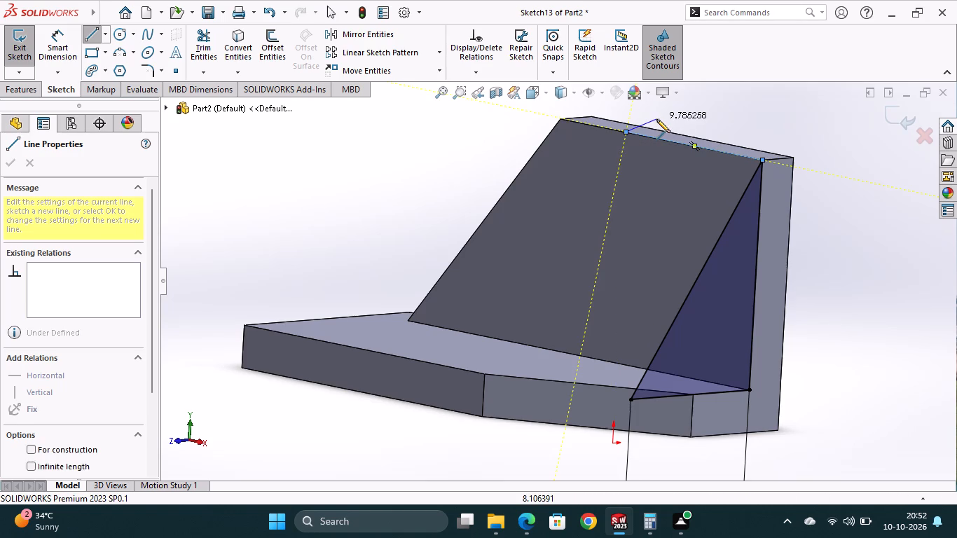
key(Escape)
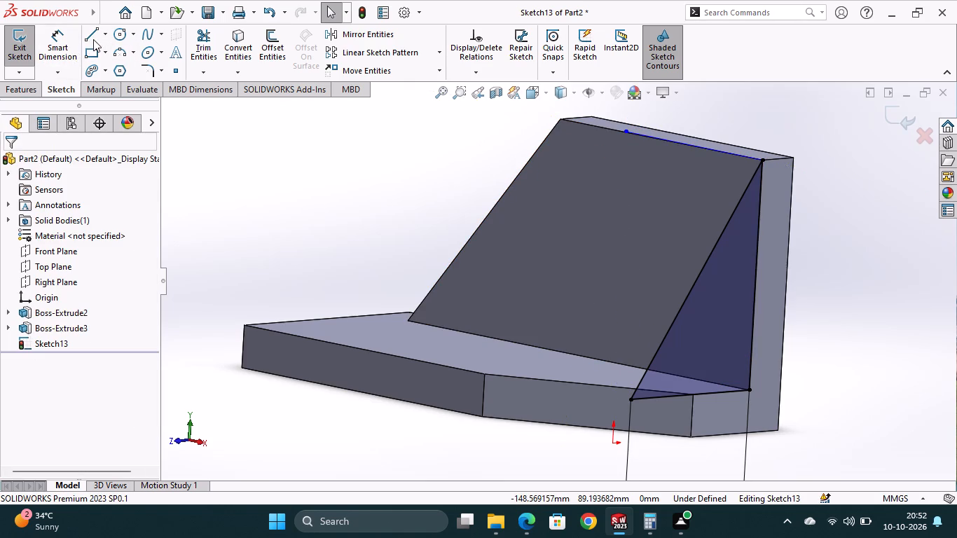
Dimension the new line between its two endpoints as 45 mm.
click(71, 43)
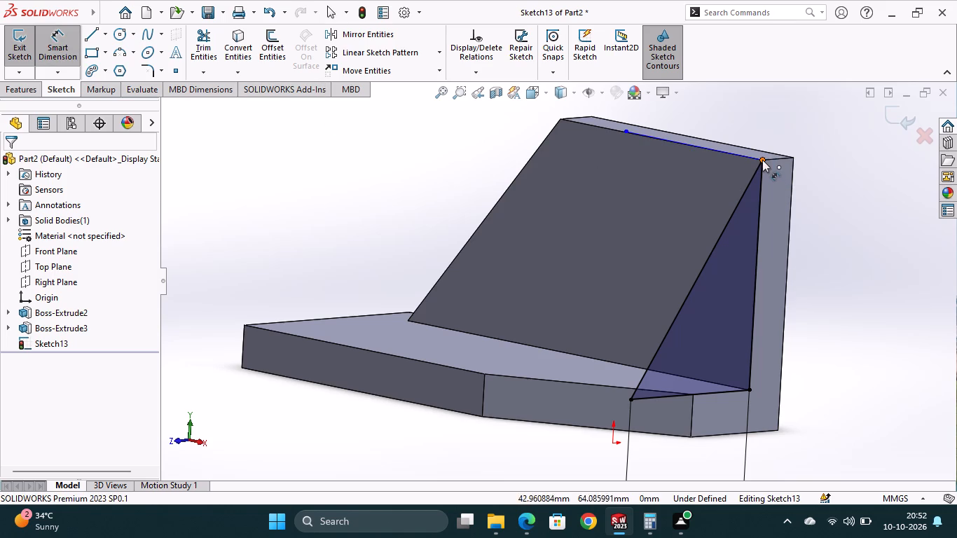
click(762, 160)
click(624, 131)
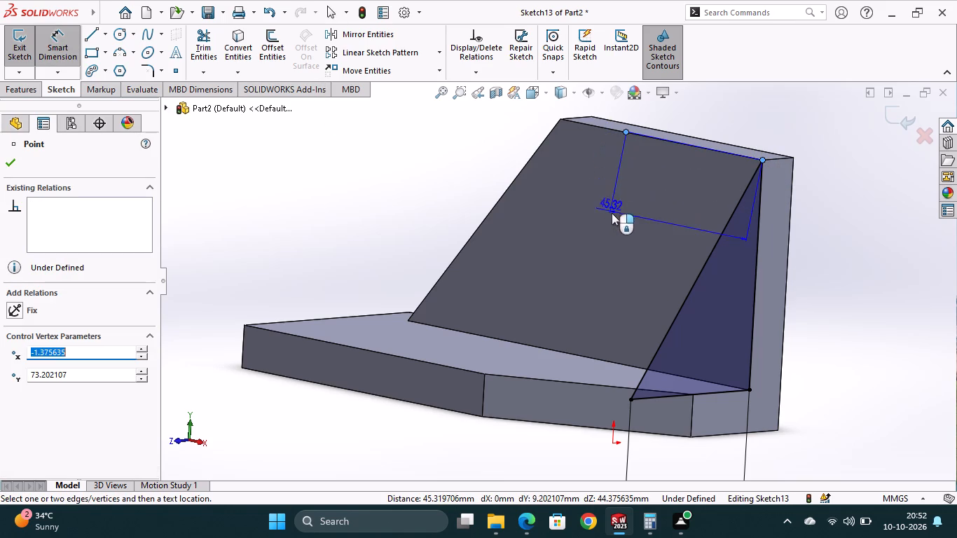
click(618, 223)
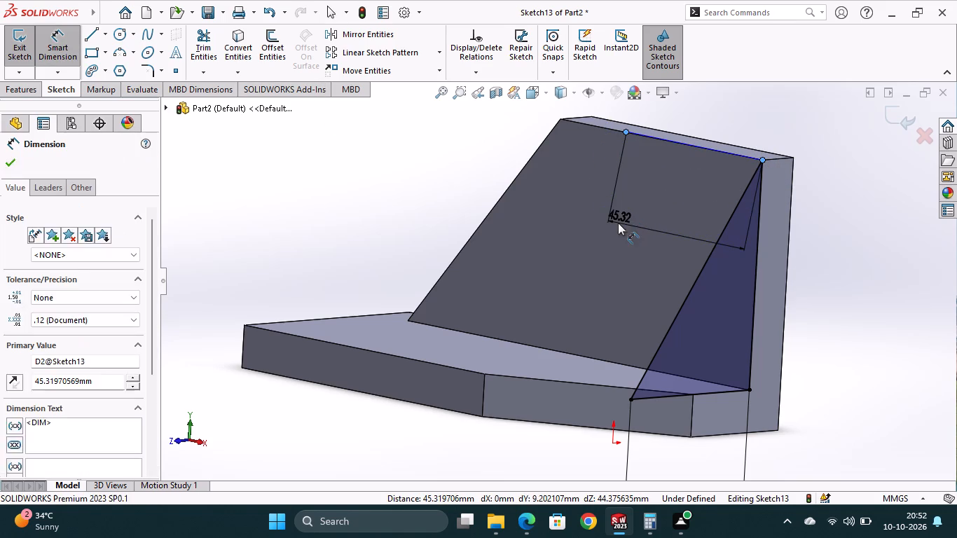
text(45)
key(Return)
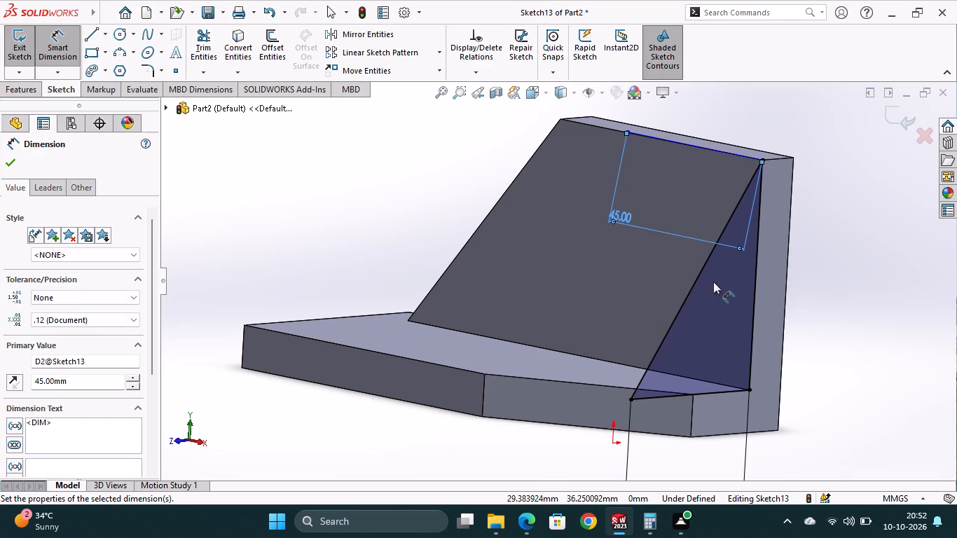
key(Escape)
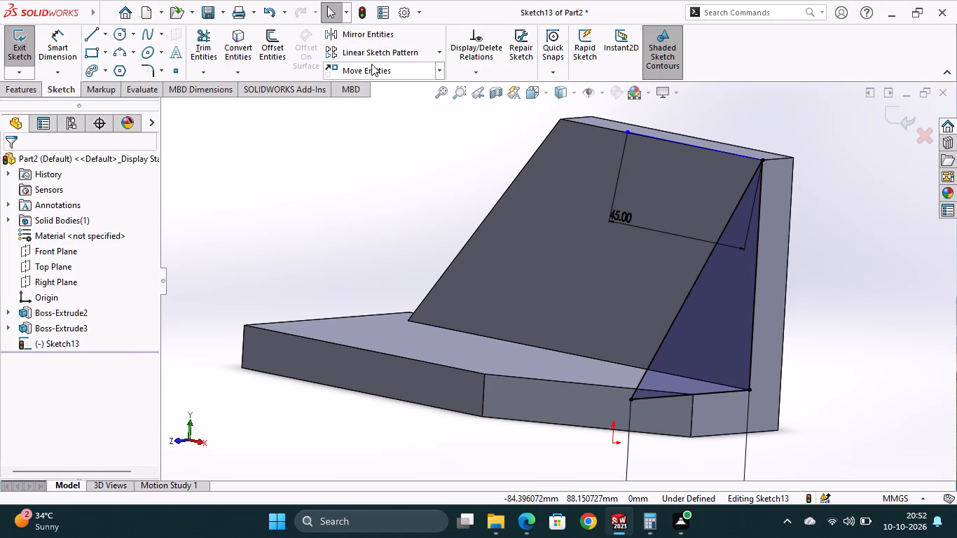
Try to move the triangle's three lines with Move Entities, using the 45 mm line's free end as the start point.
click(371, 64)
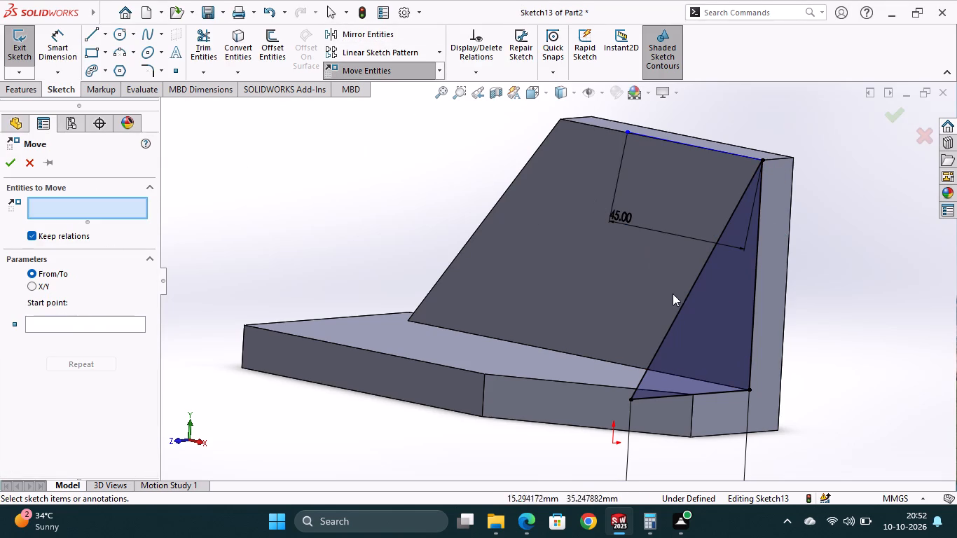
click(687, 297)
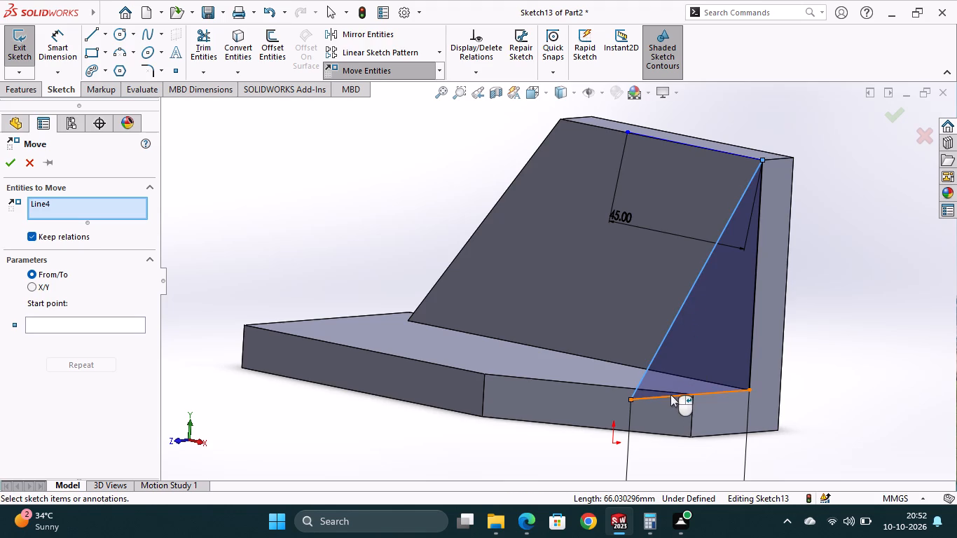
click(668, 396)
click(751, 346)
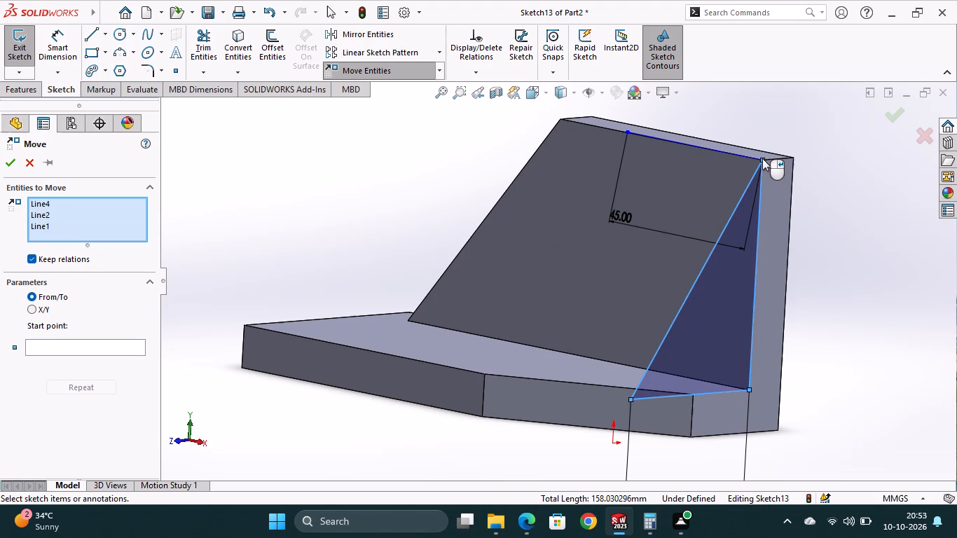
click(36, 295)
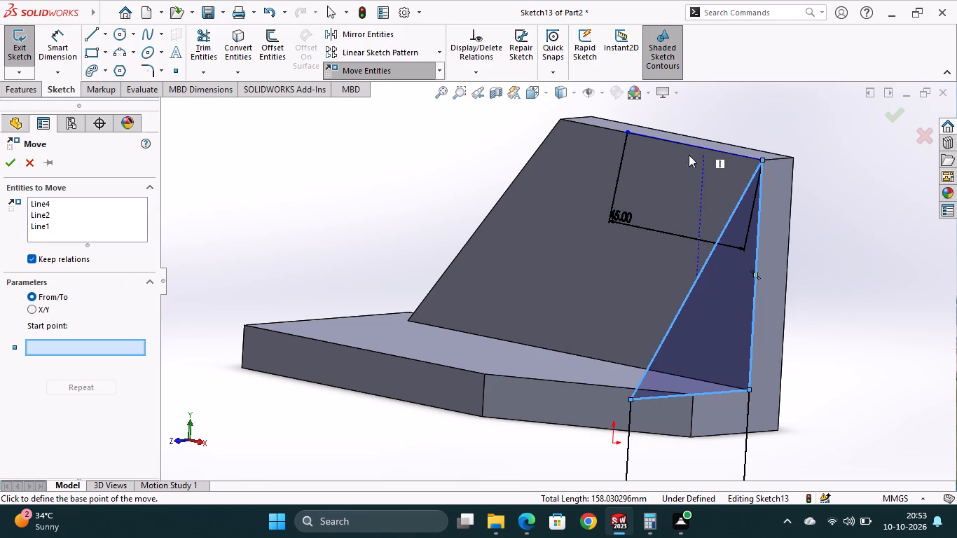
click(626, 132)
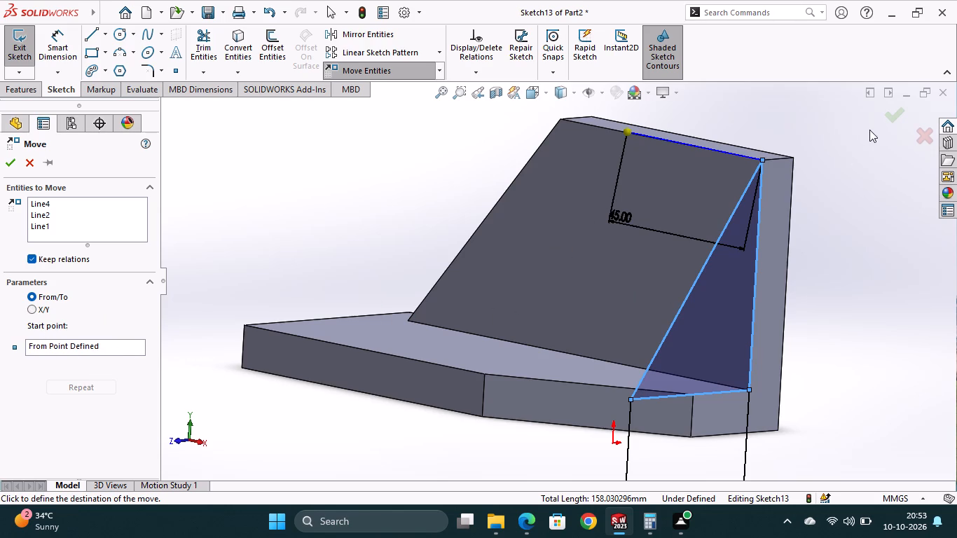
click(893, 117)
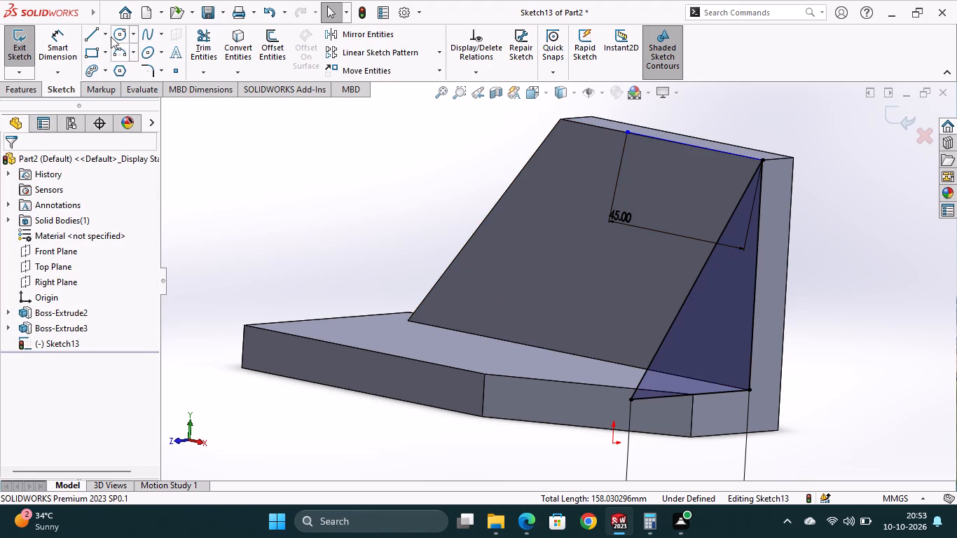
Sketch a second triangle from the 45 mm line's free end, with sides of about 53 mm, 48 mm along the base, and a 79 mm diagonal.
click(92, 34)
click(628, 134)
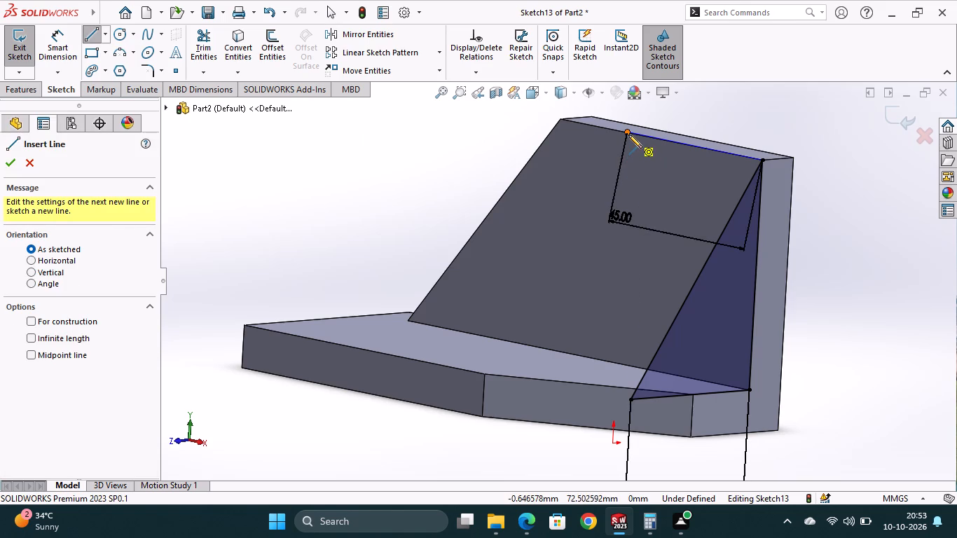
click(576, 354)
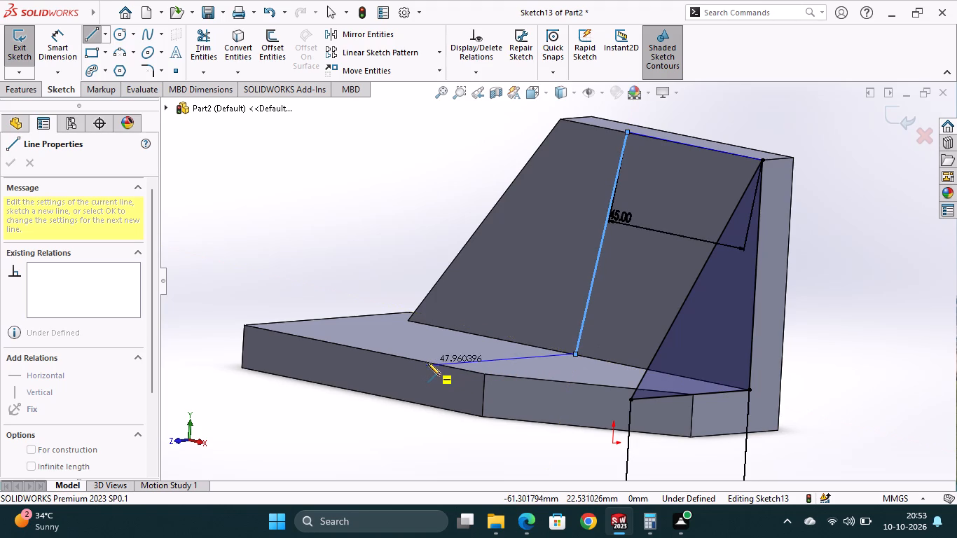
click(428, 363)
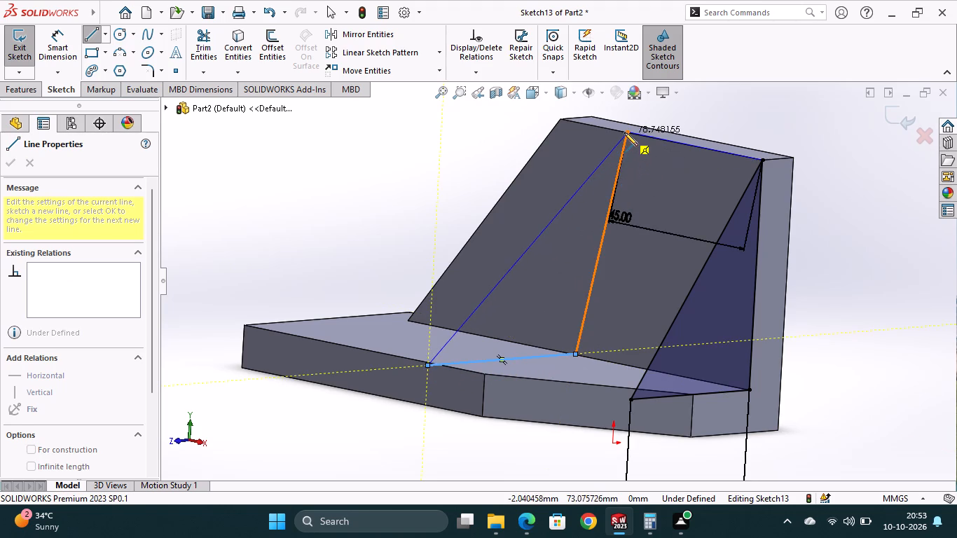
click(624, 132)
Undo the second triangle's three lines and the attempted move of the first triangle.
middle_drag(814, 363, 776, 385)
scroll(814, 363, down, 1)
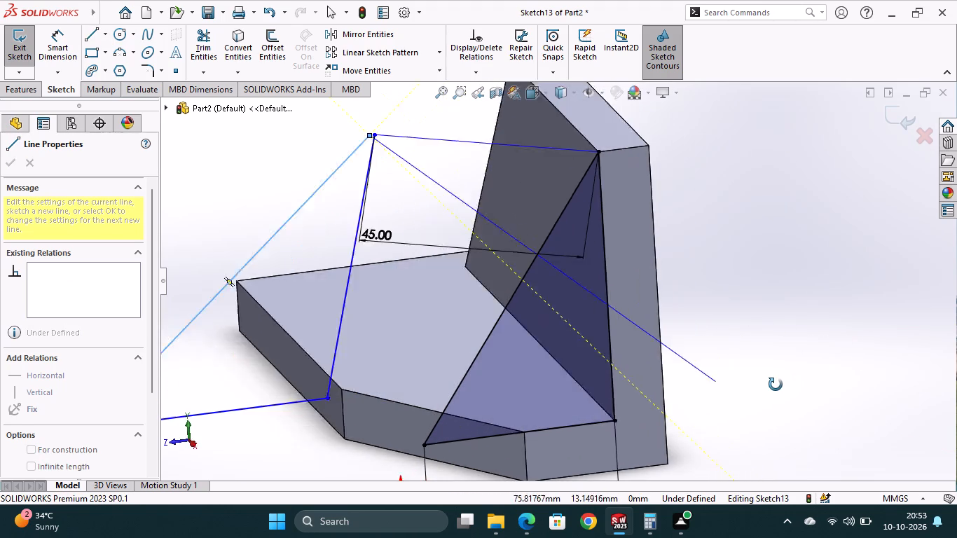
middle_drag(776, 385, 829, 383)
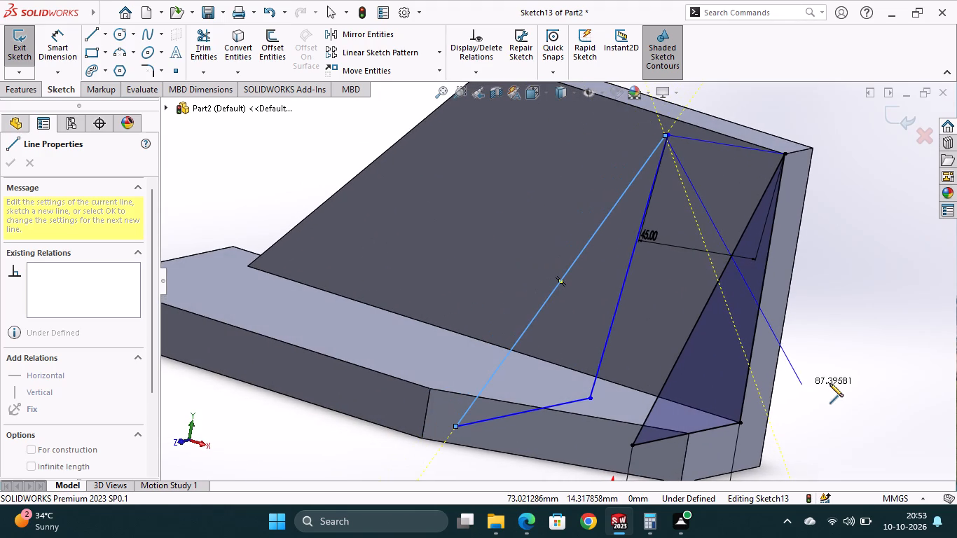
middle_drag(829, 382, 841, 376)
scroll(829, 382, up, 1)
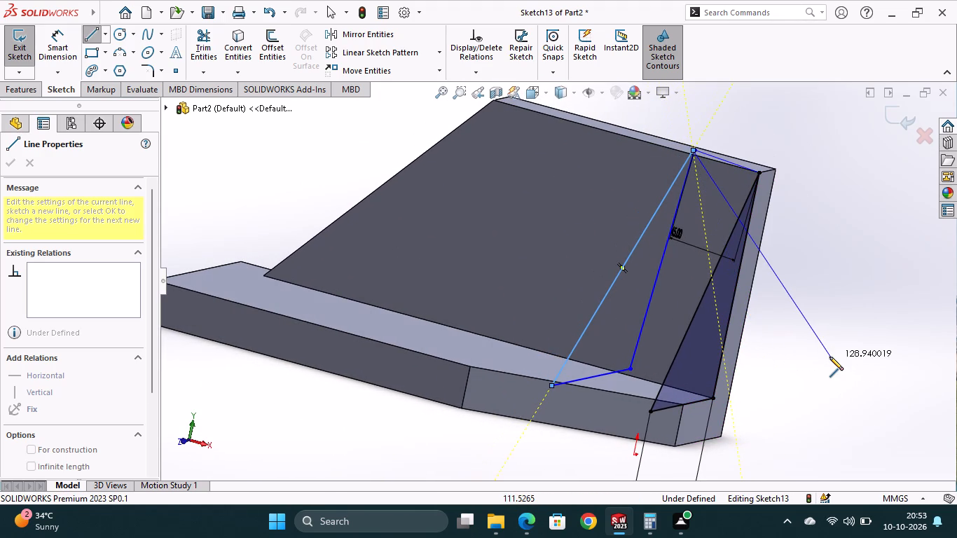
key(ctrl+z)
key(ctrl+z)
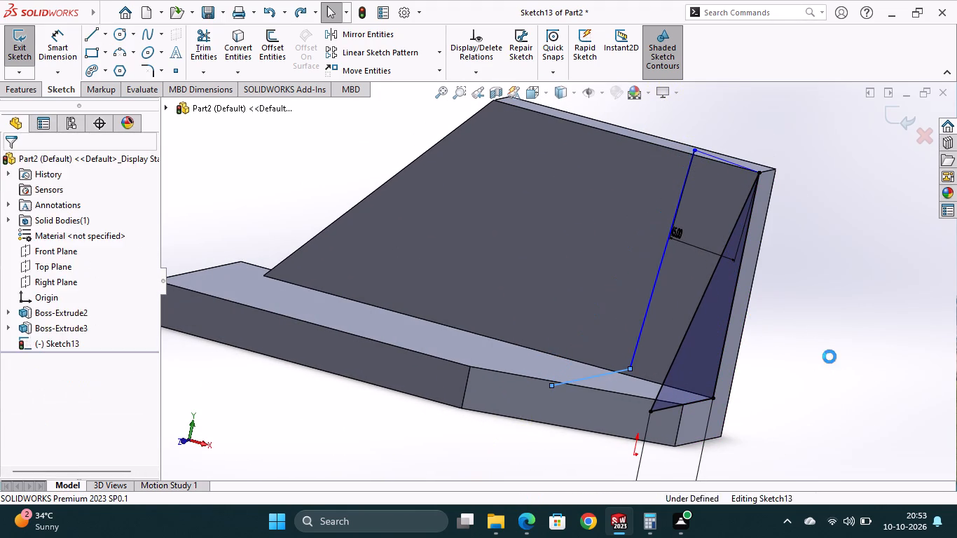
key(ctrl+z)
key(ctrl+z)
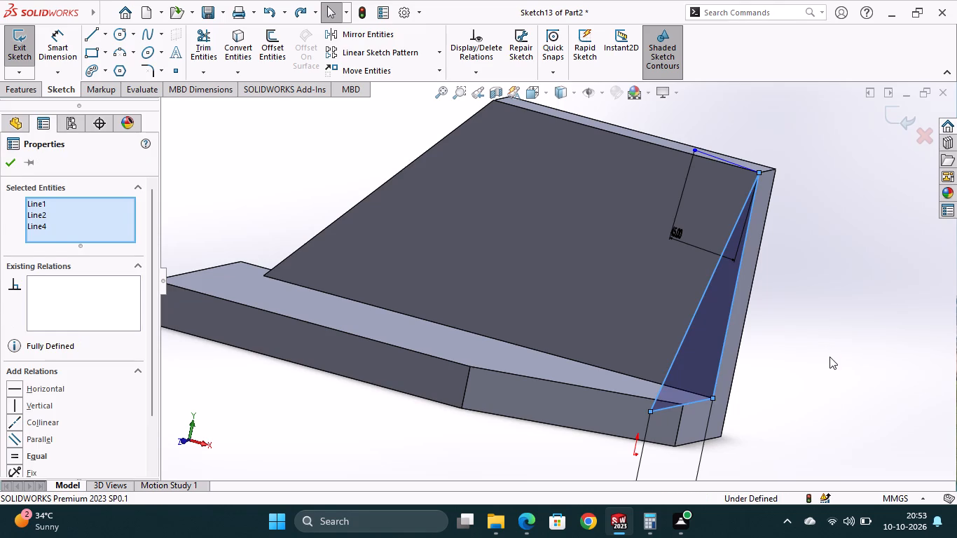
Undo the 45 mm dimension and the line it was applied to, keeping the gusset triangle.
key(ctrl+z)
key(ctrl+z)
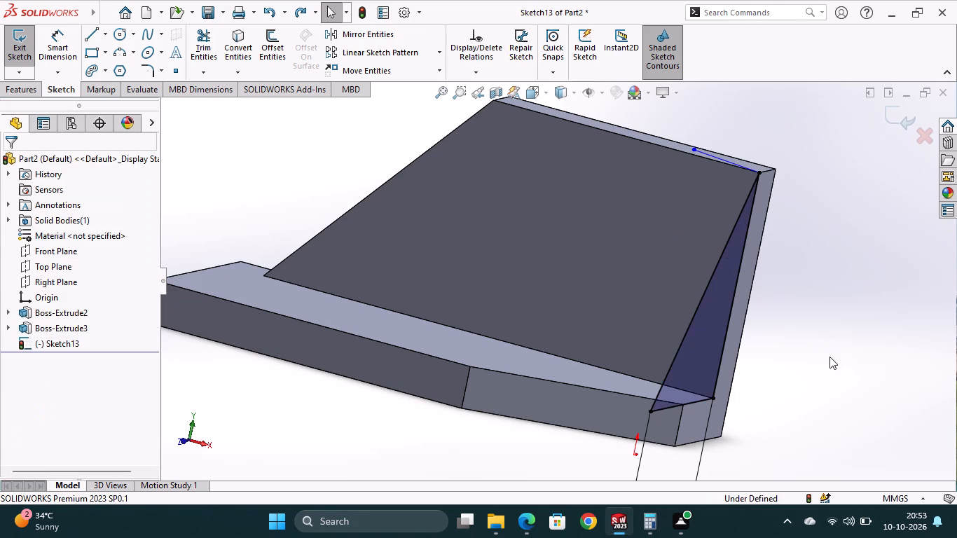
key(ctrl+z)
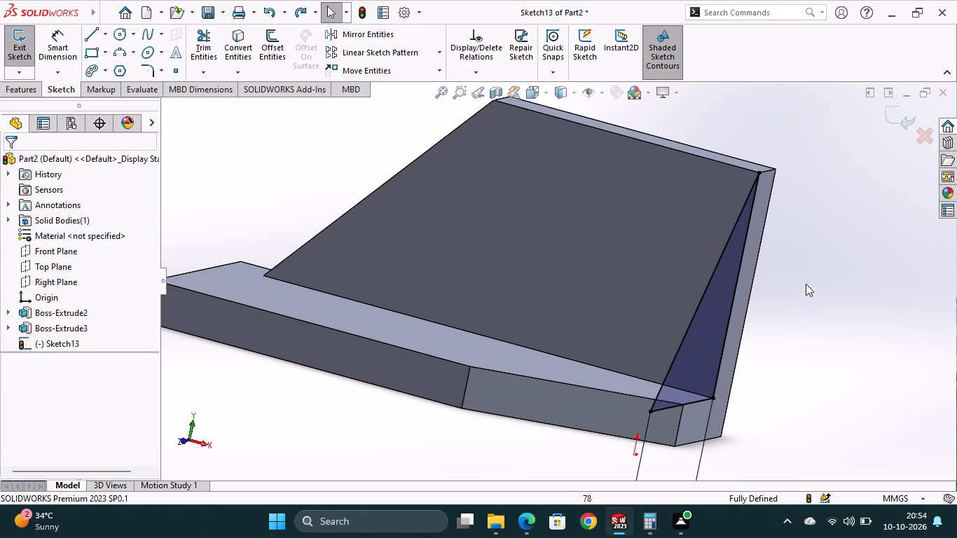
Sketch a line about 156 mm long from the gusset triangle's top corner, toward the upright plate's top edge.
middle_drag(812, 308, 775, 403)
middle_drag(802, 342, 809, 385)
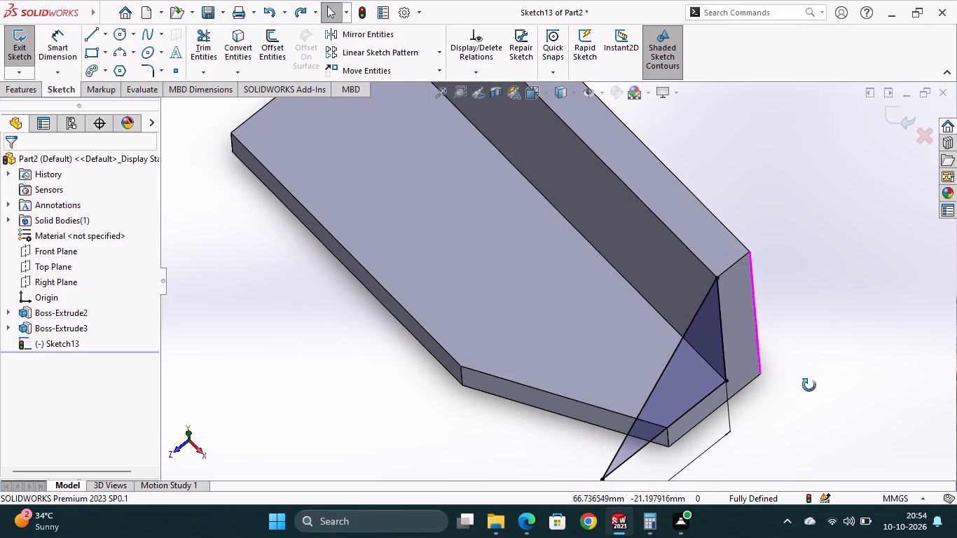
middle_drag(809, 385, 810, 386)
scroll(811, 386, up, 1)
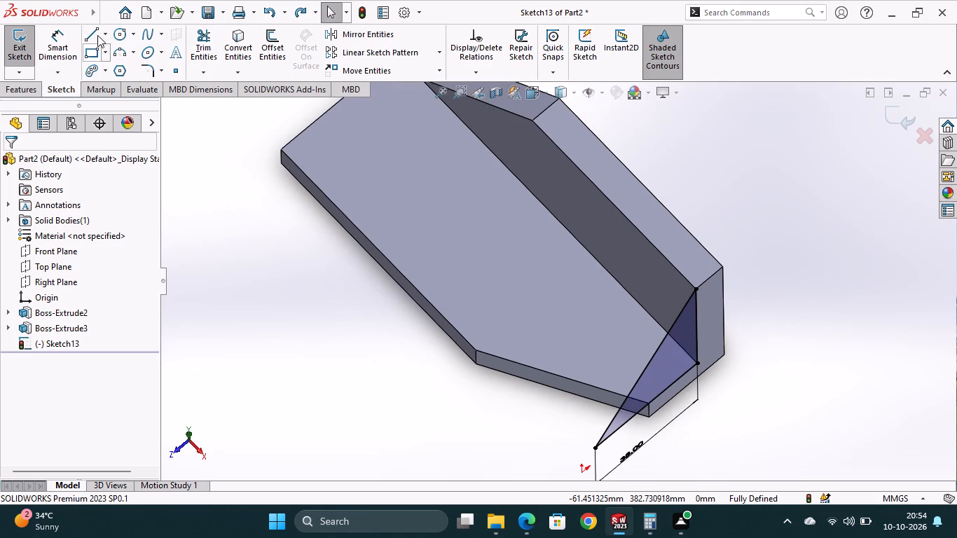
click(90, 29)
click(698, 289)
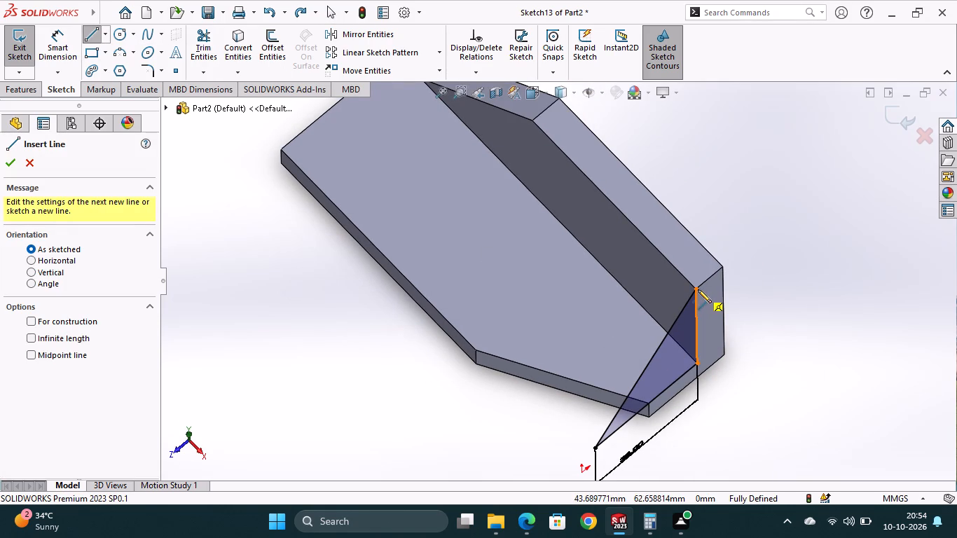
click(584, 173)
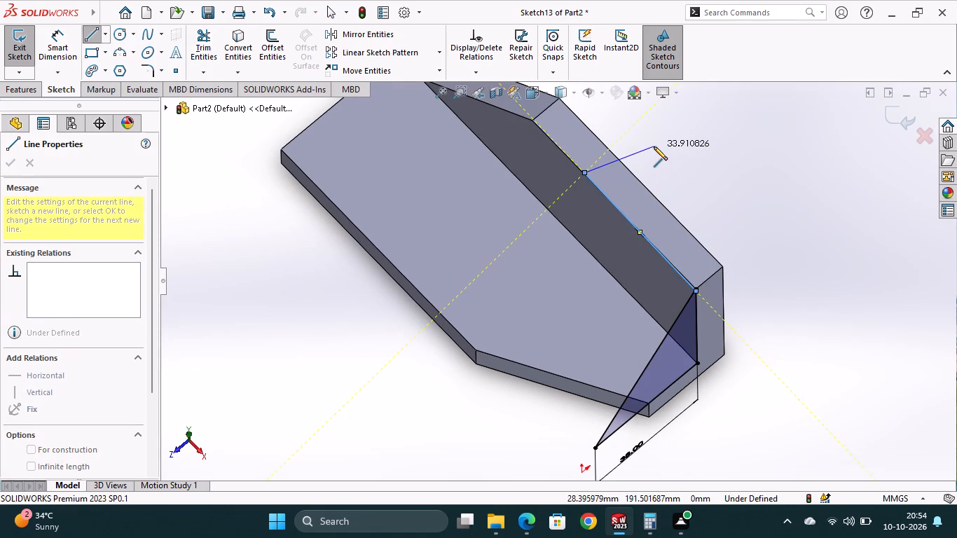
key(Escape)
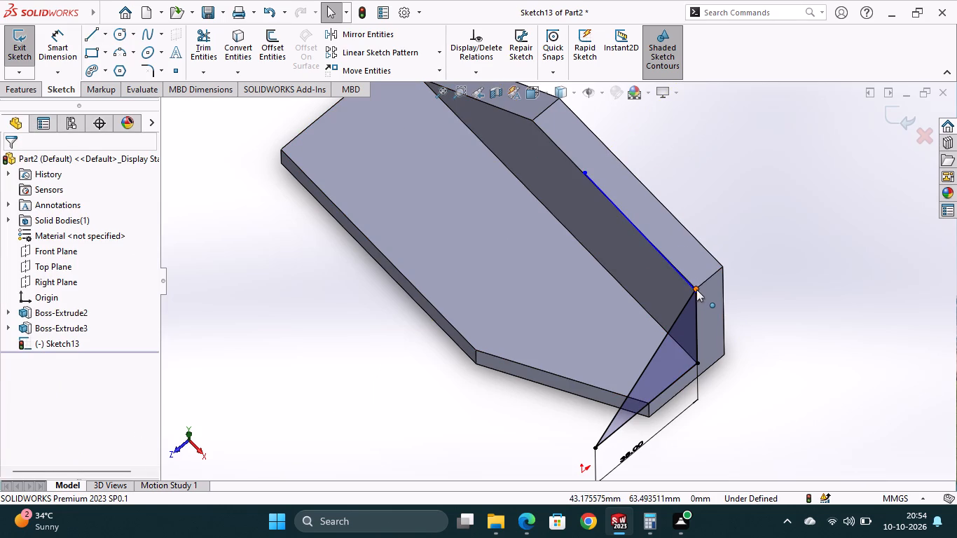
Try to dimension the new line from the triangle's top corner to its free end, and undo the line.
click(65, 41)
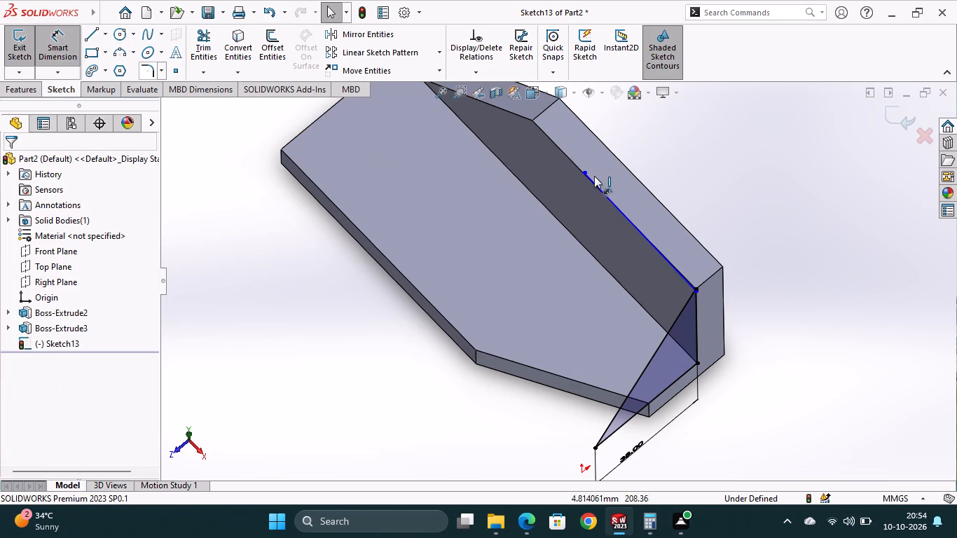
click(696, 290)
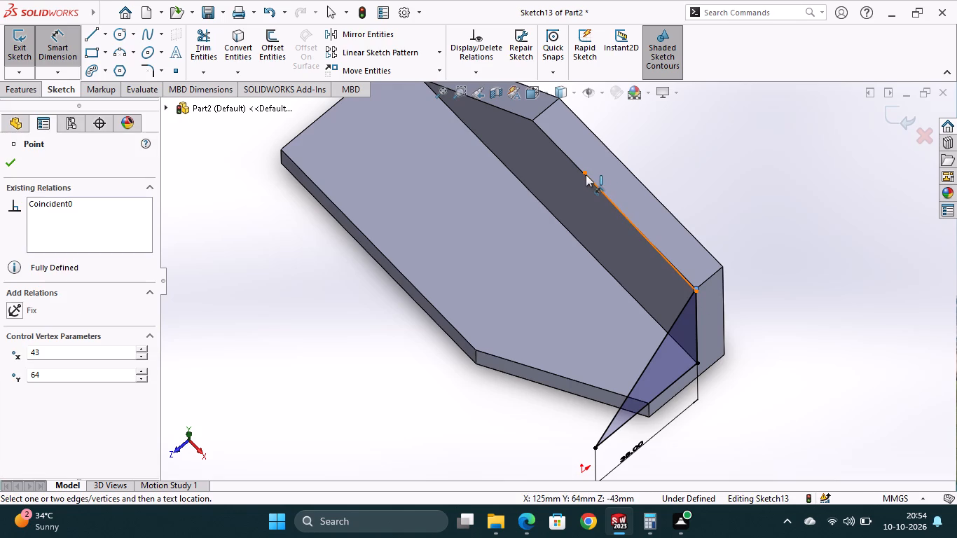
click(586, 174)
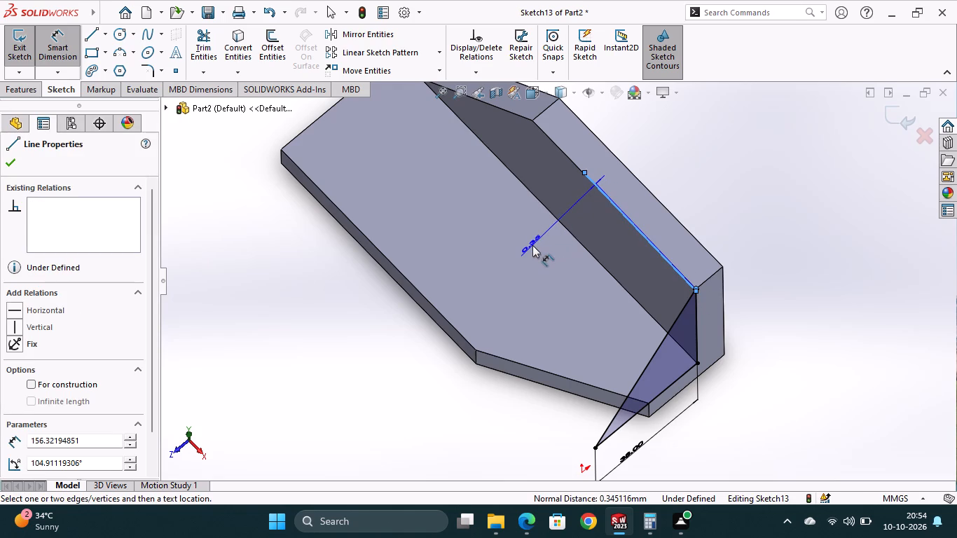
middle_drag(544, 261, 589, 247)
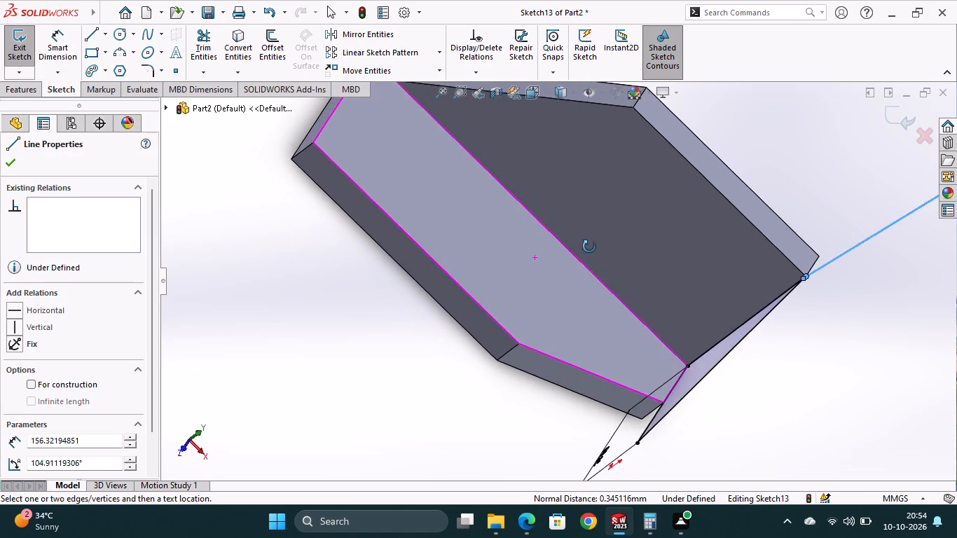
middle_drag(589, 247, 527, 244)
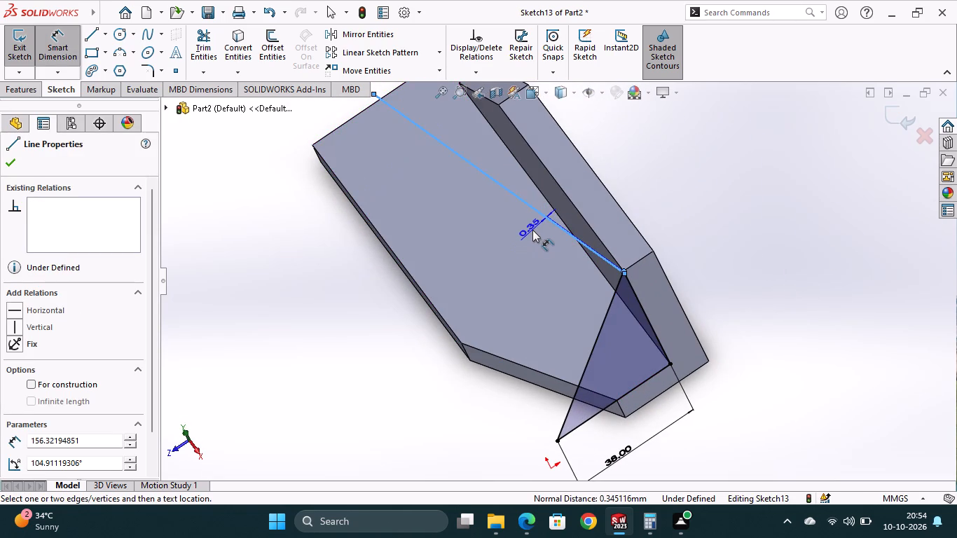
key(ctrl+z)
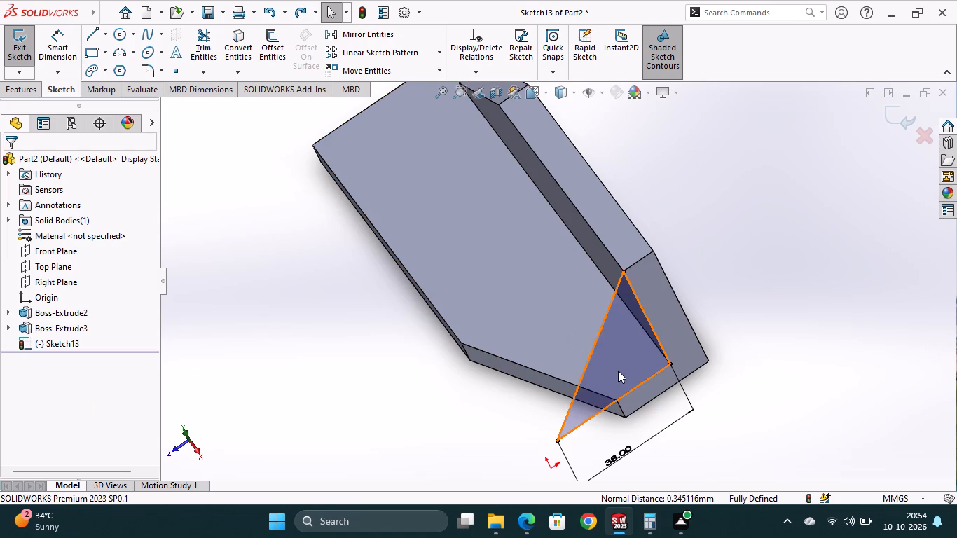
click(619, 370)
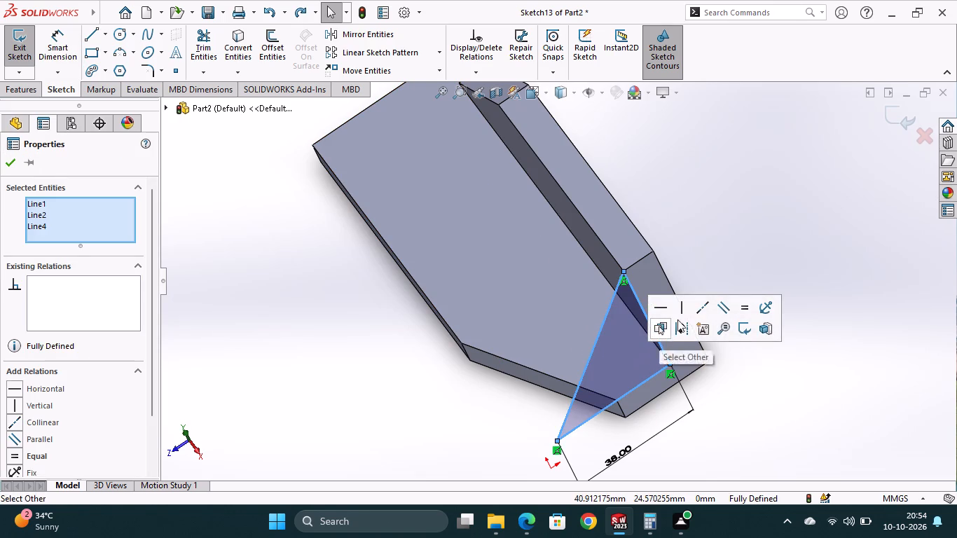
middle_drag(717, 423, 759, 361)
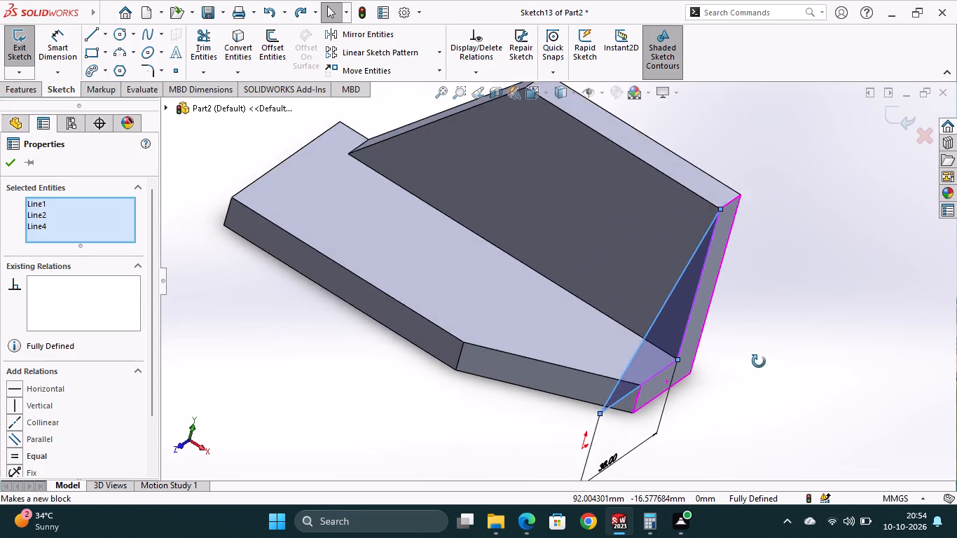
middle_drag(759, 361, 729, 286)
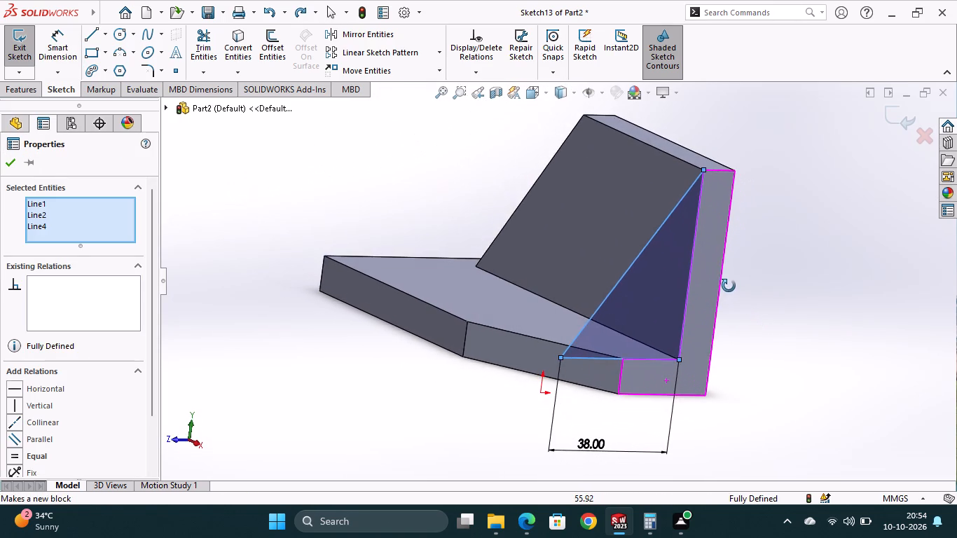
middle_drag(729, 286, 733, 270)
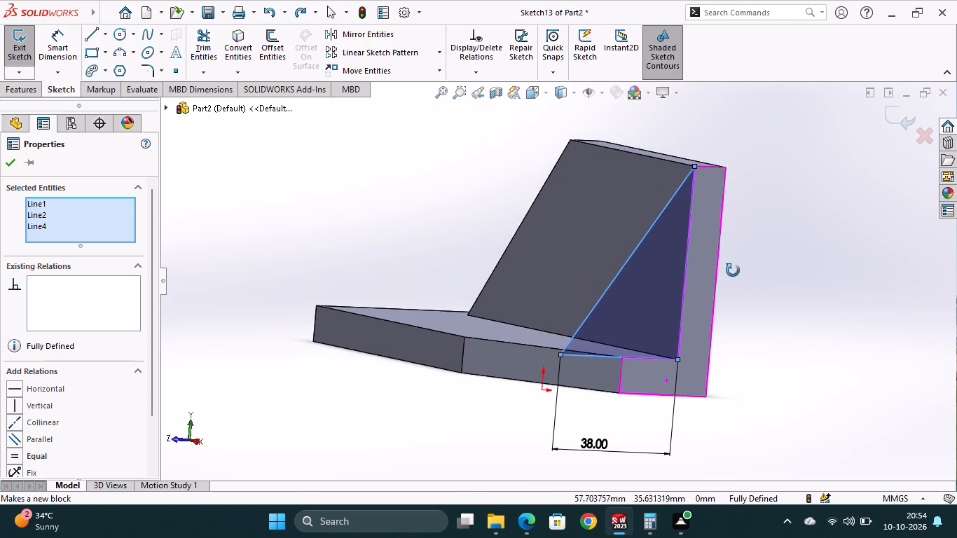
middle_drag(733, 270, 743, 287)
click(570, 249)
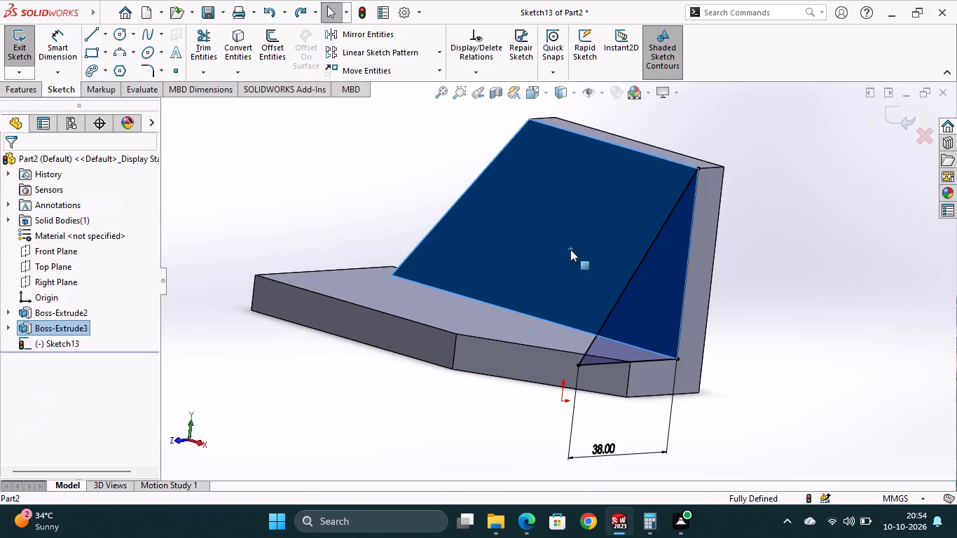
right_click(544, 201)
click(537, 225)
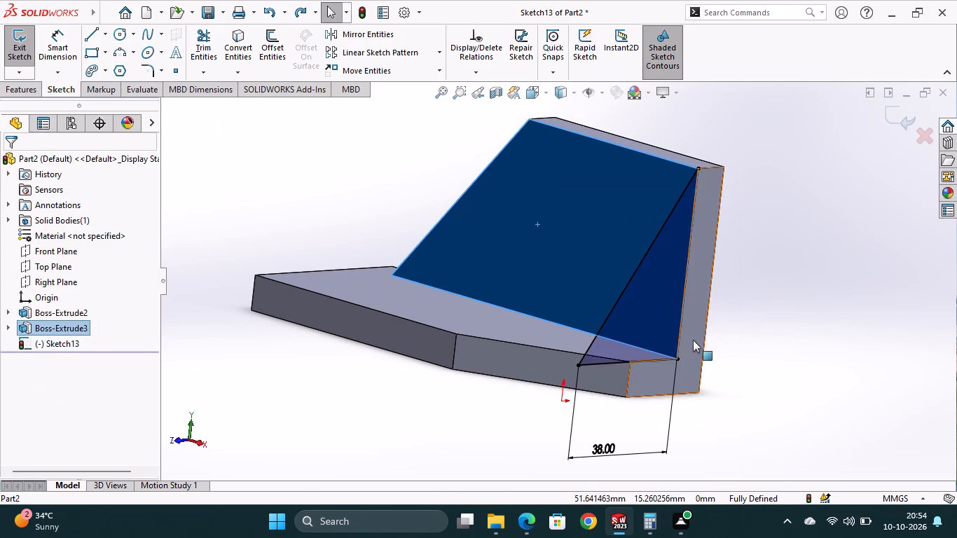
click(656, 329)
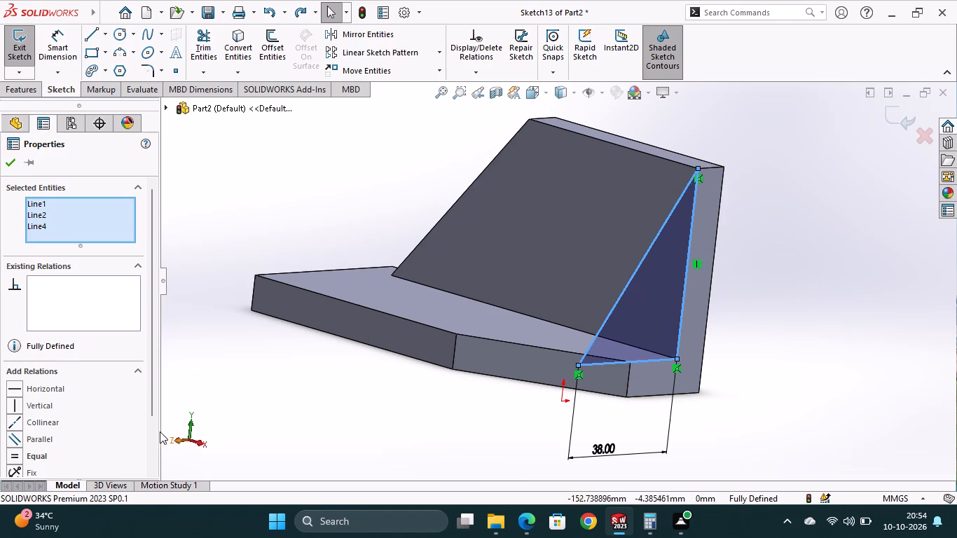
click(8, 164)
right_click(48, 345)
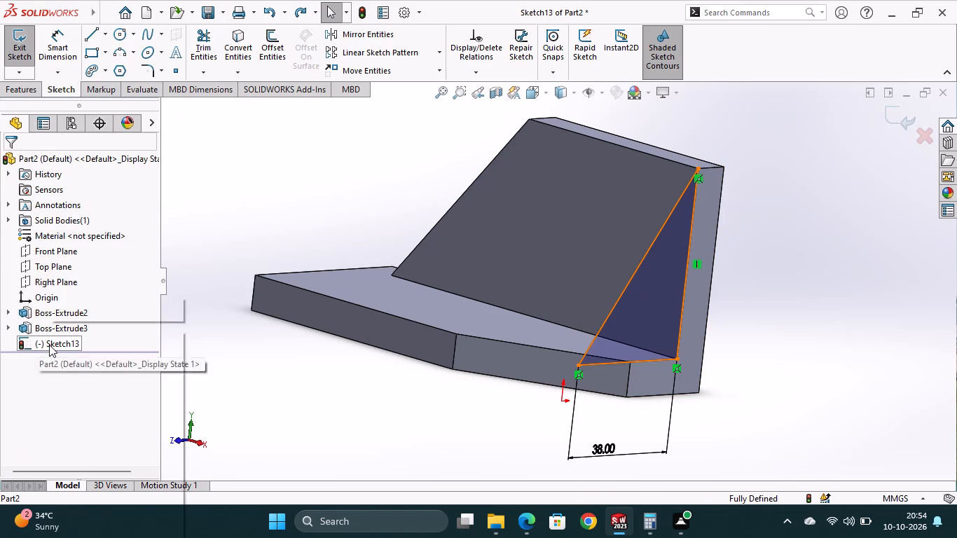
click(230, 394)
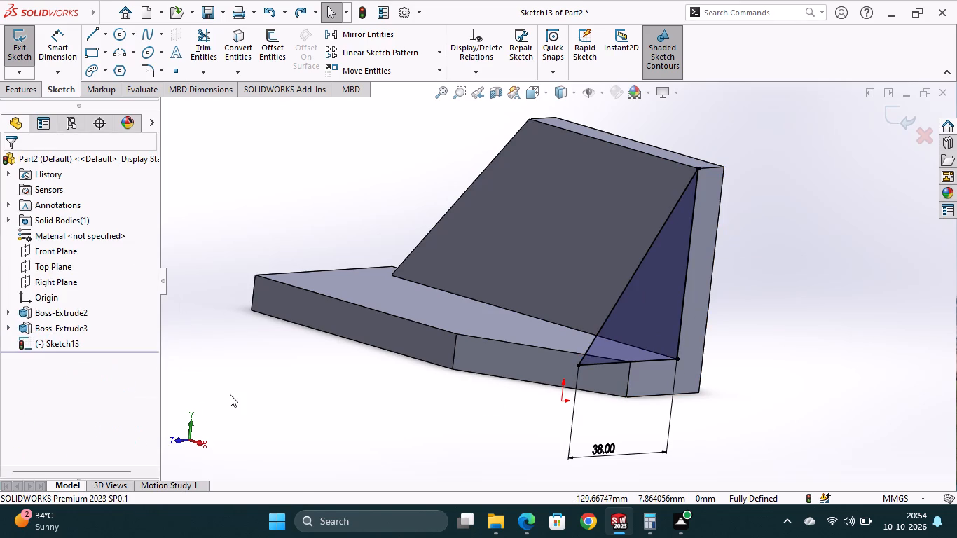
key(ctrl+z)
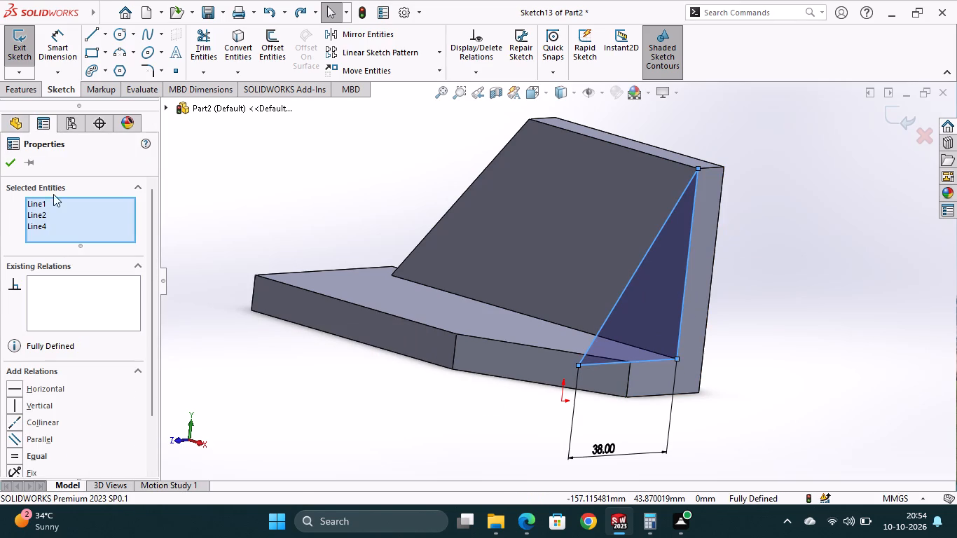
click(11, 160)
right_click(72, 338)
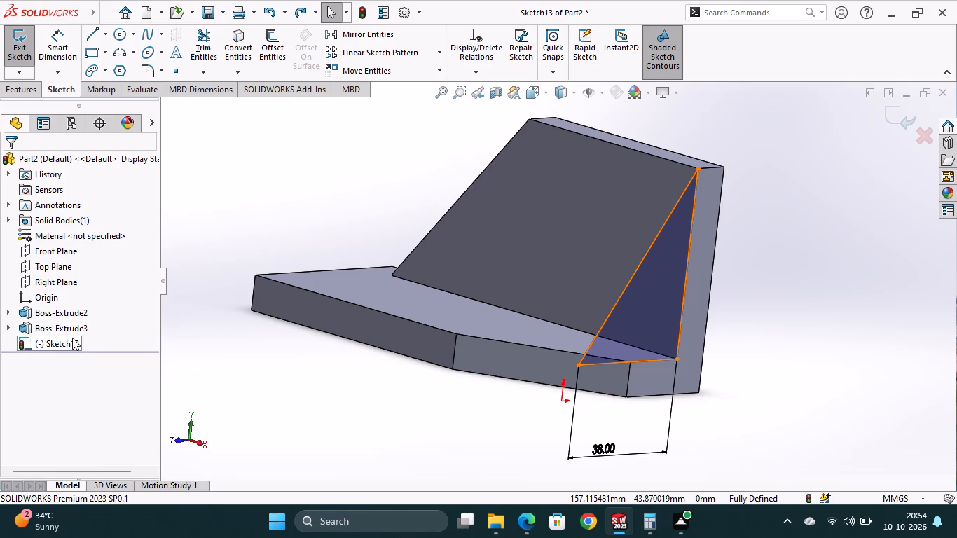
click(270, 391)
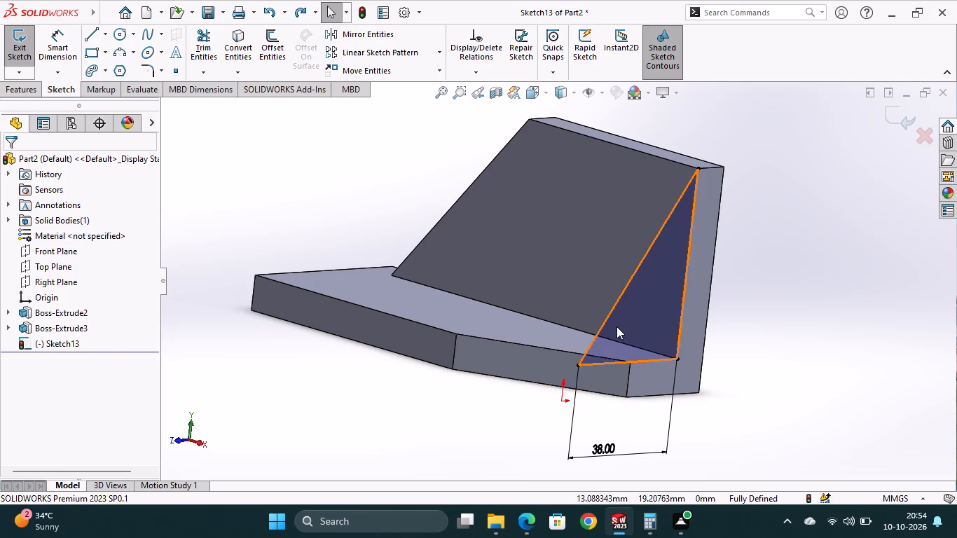
Delete the gusset triangle's three lines together with the associated 38 mm dimension.
click(621, 326)
key(Delete)
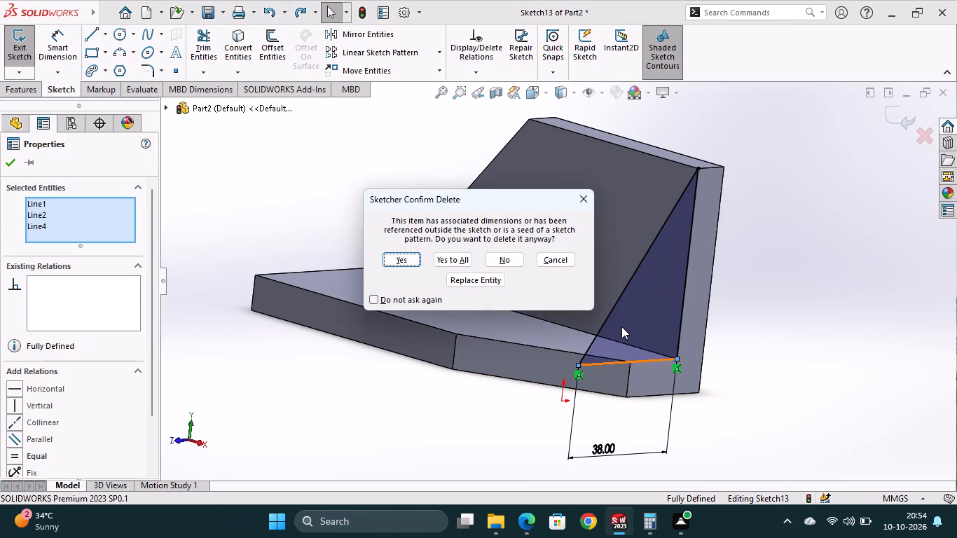
click(402, 259)
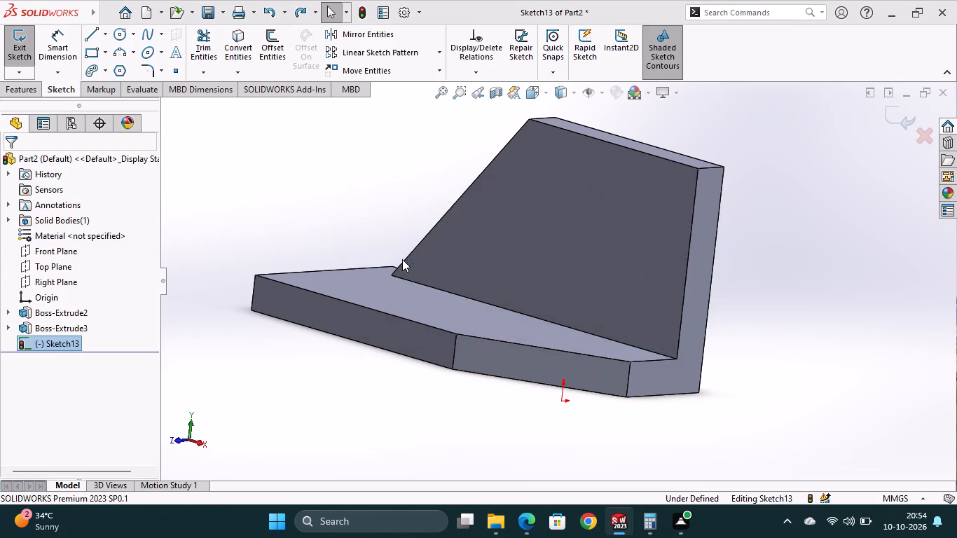
Exit the emptied gusset sketch.
click(518, 248)
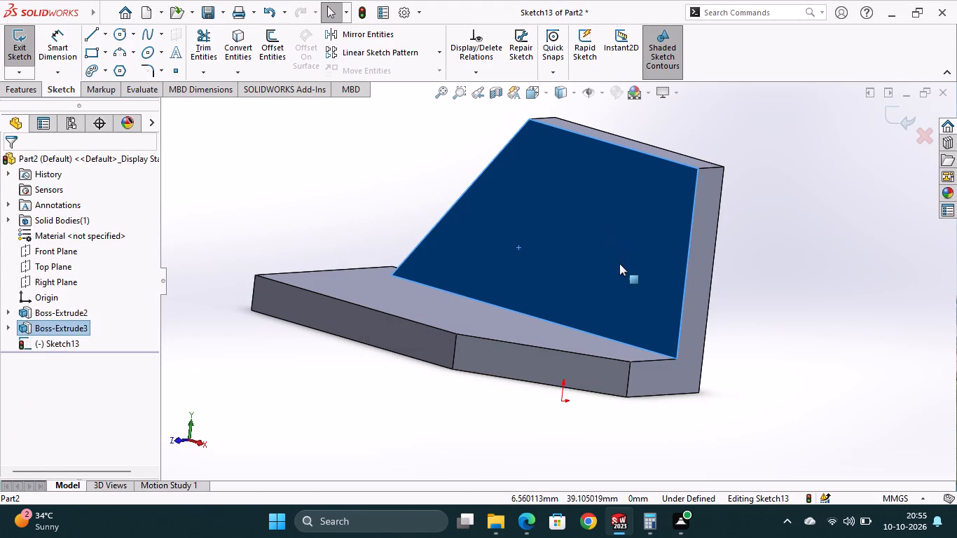
click(495, 329)
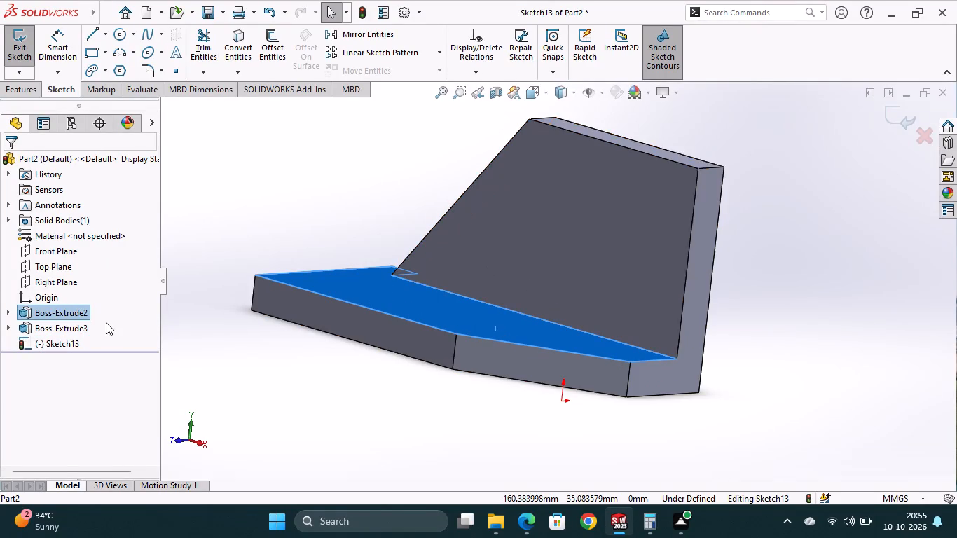
click(292, 400)
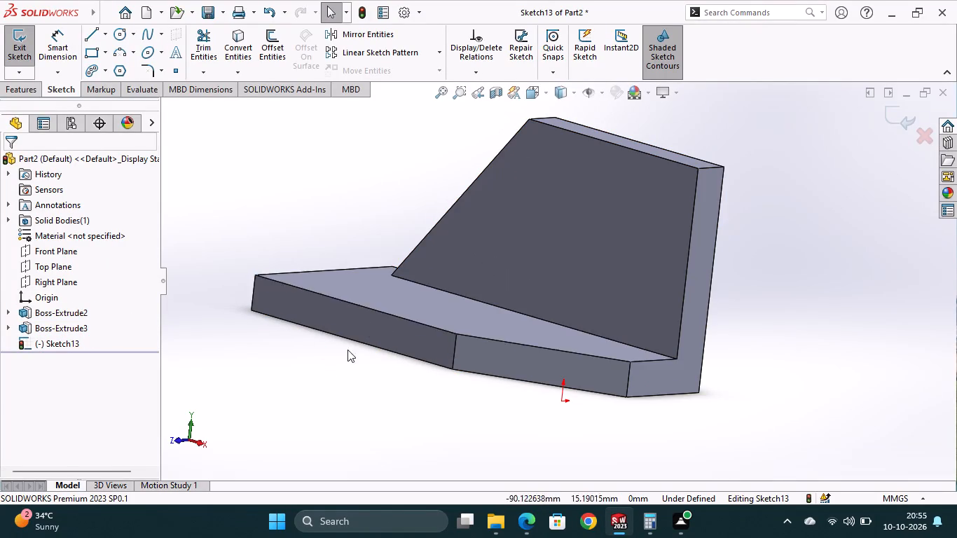
middle_drag(475, 314, 481, 343)
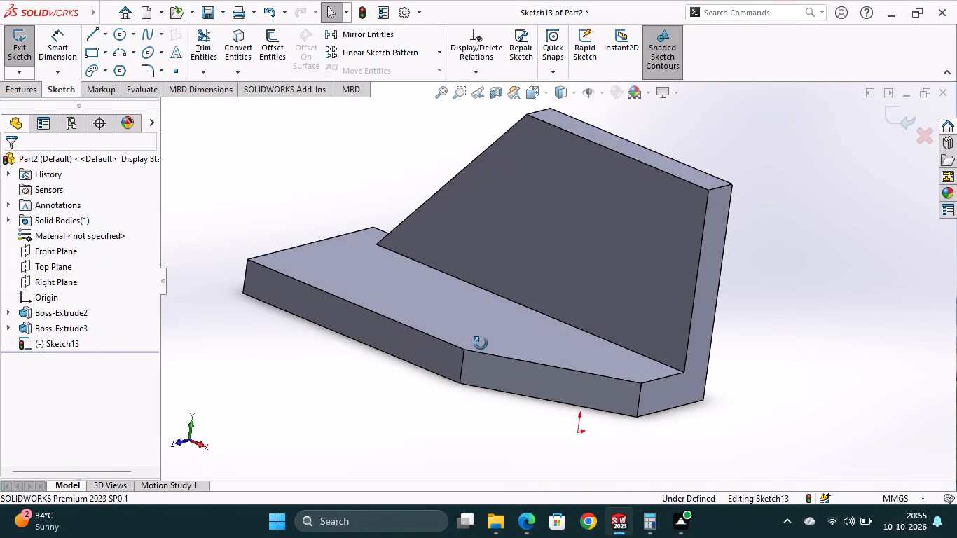
middle_drag(481, 343, 481, 359)
right_click(74, 338)
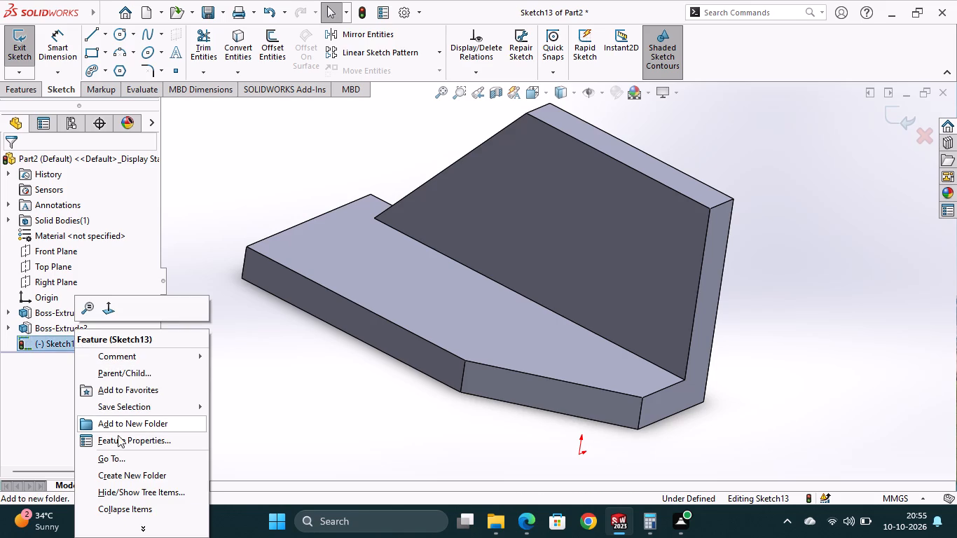
click(898, 120)
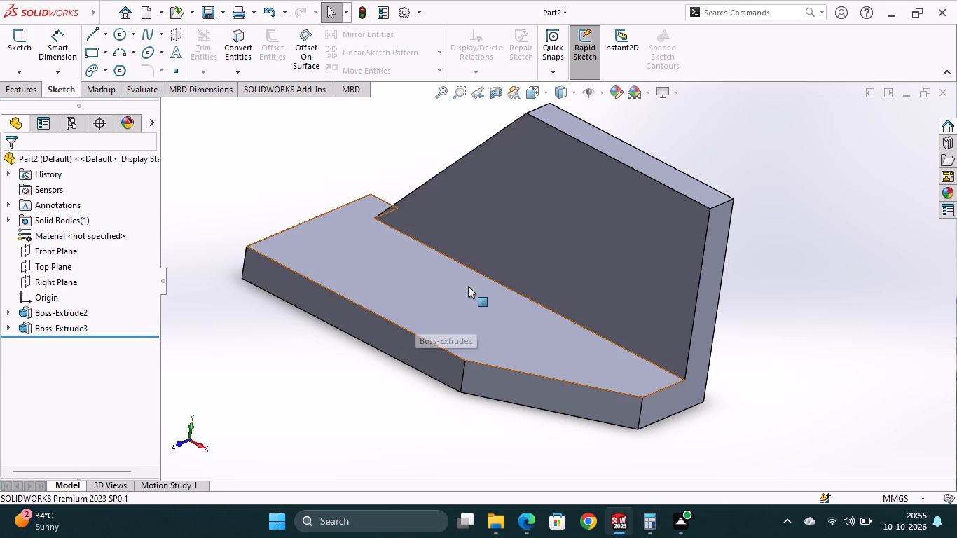
Start a new sketch on the base plate's top face.
click(446, 288)
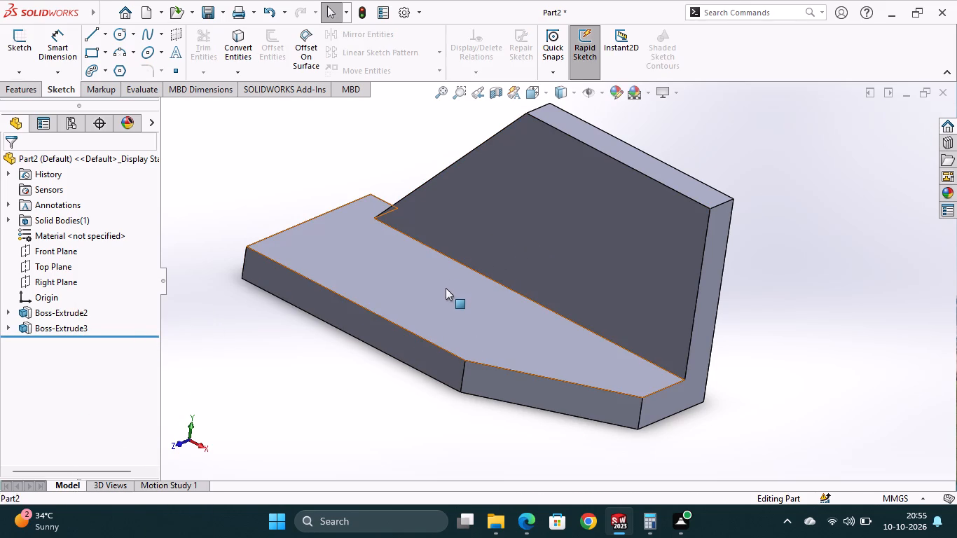
click(509, 250)
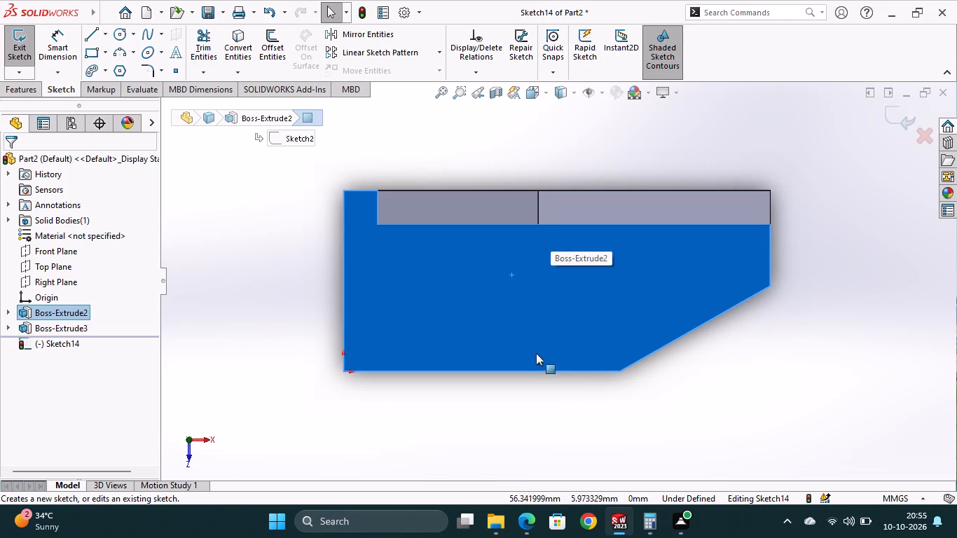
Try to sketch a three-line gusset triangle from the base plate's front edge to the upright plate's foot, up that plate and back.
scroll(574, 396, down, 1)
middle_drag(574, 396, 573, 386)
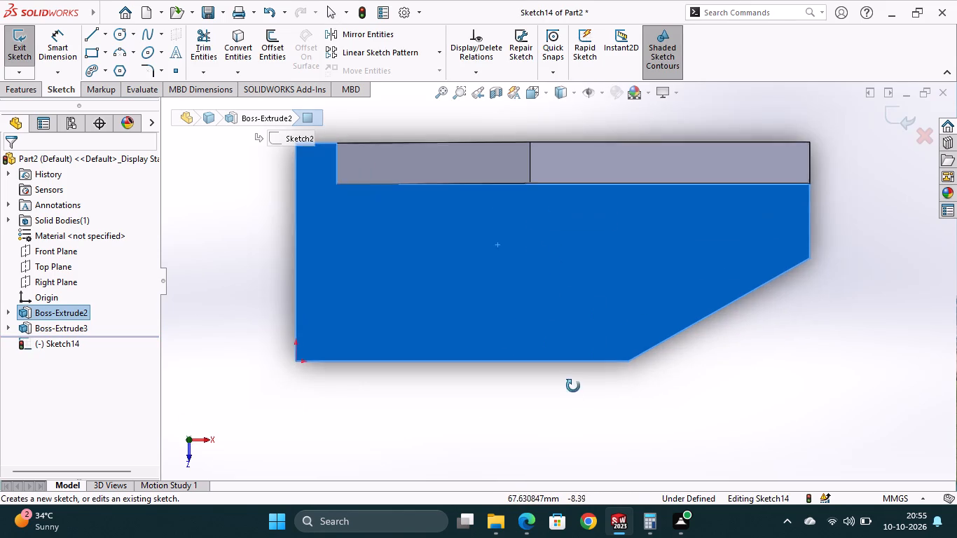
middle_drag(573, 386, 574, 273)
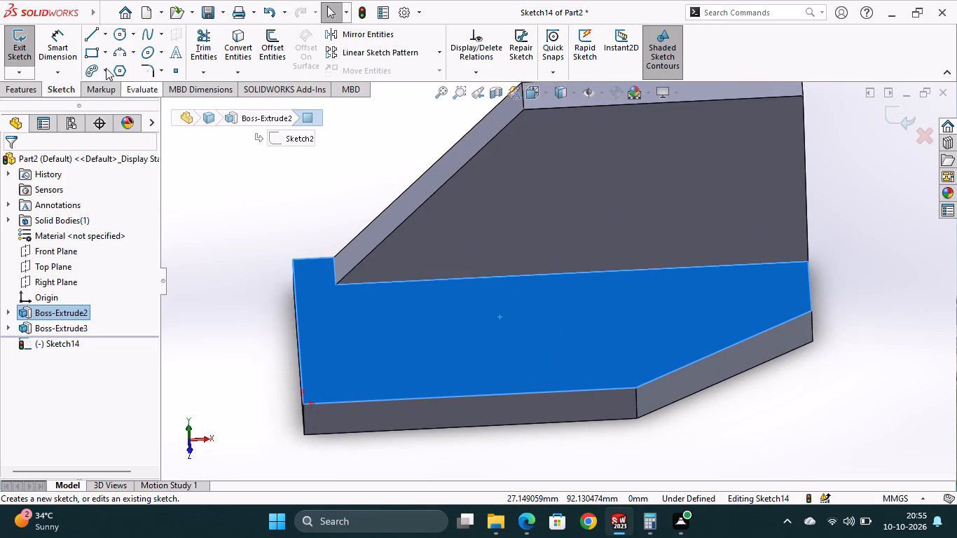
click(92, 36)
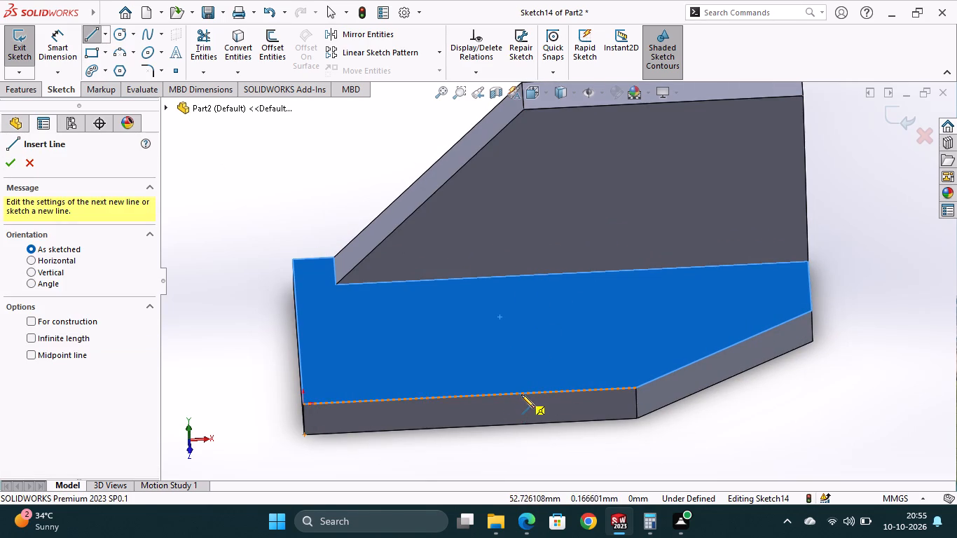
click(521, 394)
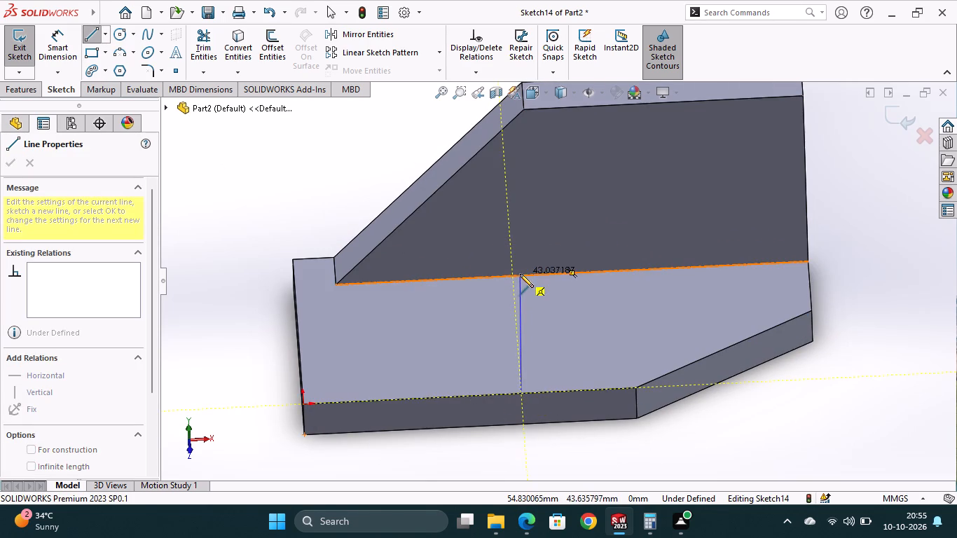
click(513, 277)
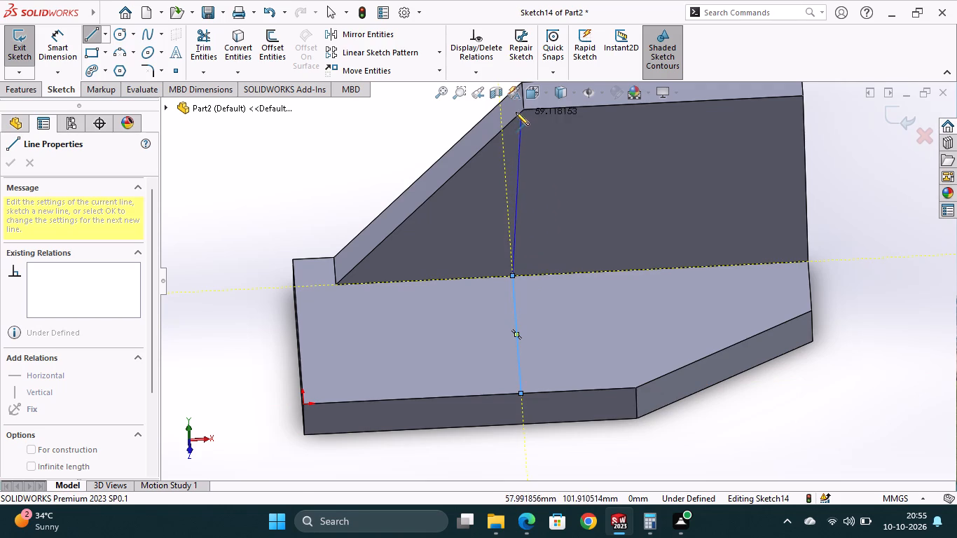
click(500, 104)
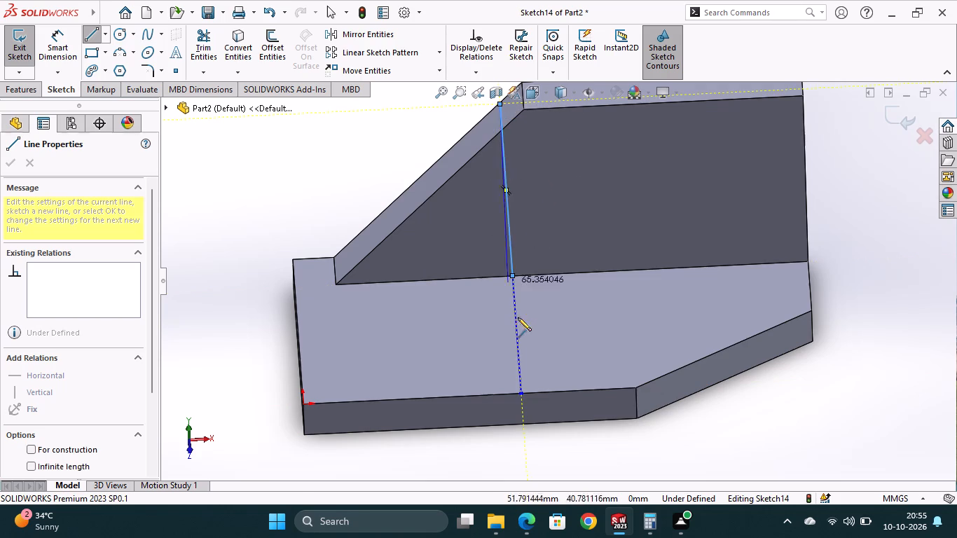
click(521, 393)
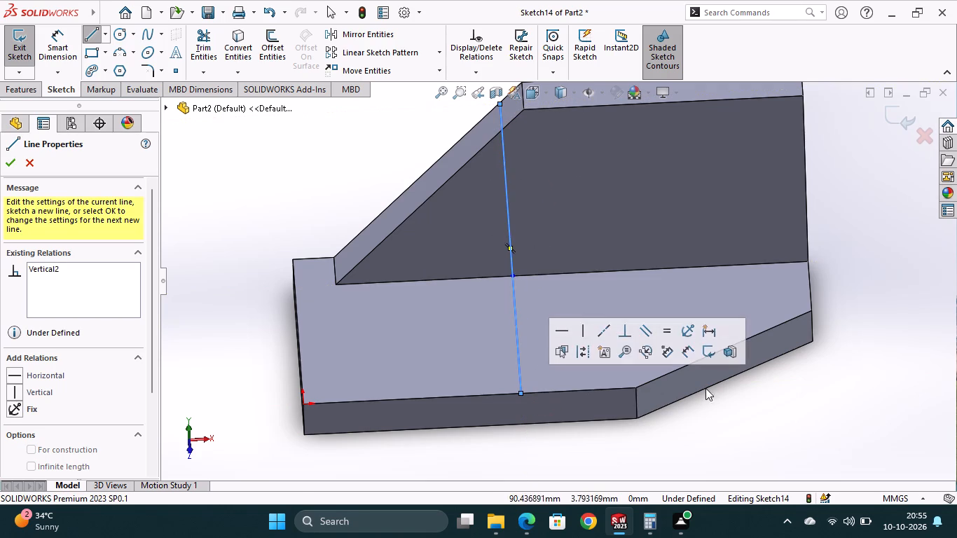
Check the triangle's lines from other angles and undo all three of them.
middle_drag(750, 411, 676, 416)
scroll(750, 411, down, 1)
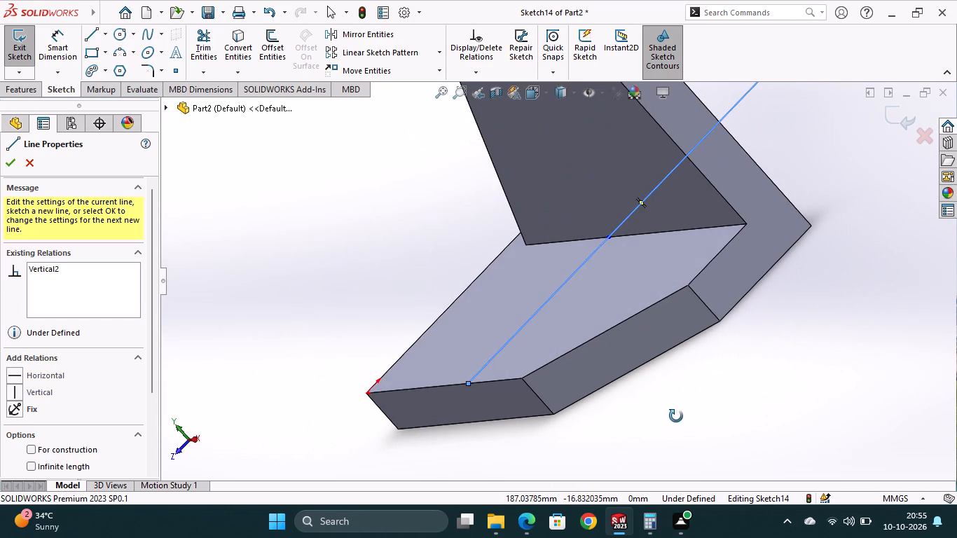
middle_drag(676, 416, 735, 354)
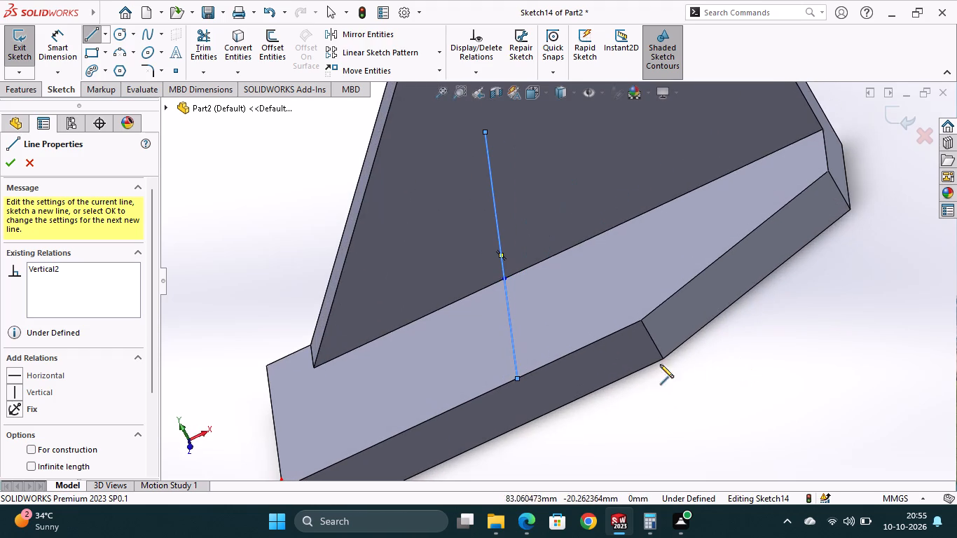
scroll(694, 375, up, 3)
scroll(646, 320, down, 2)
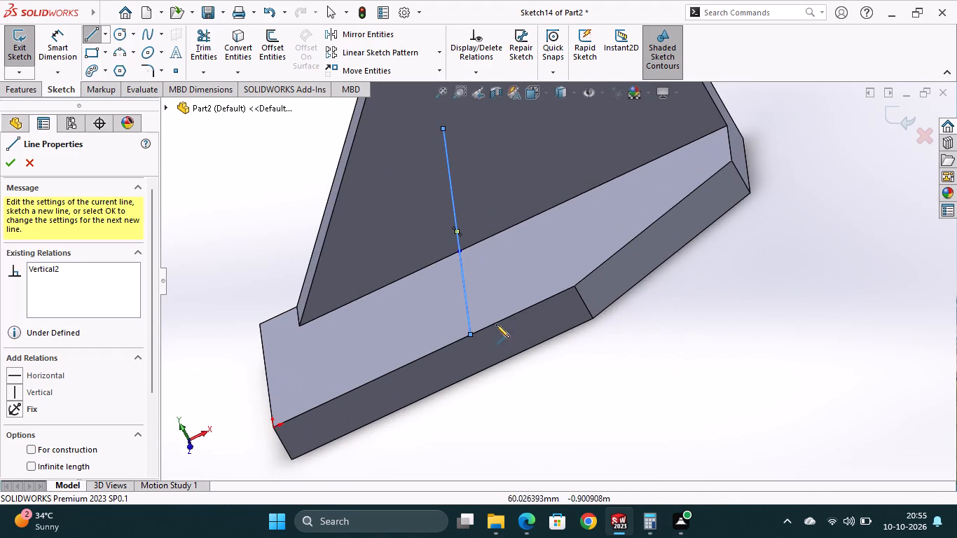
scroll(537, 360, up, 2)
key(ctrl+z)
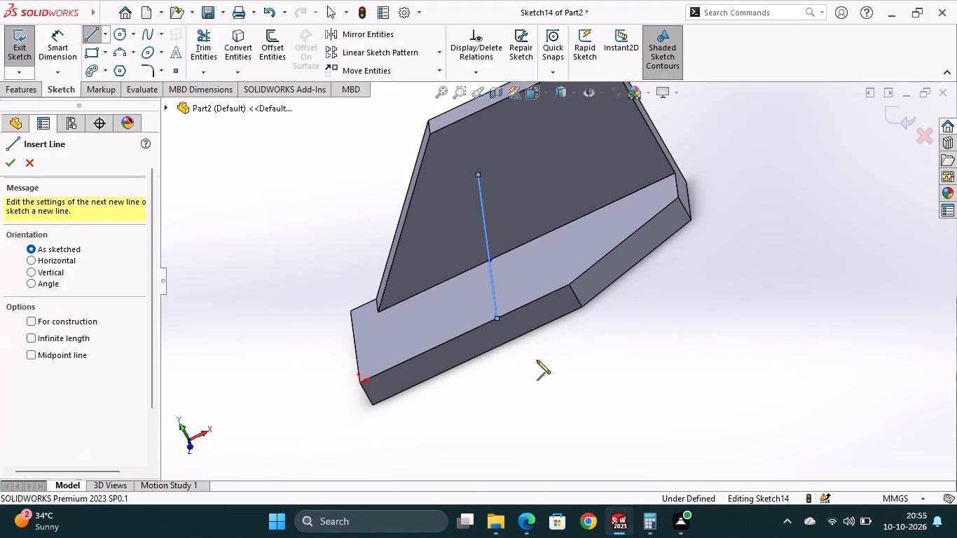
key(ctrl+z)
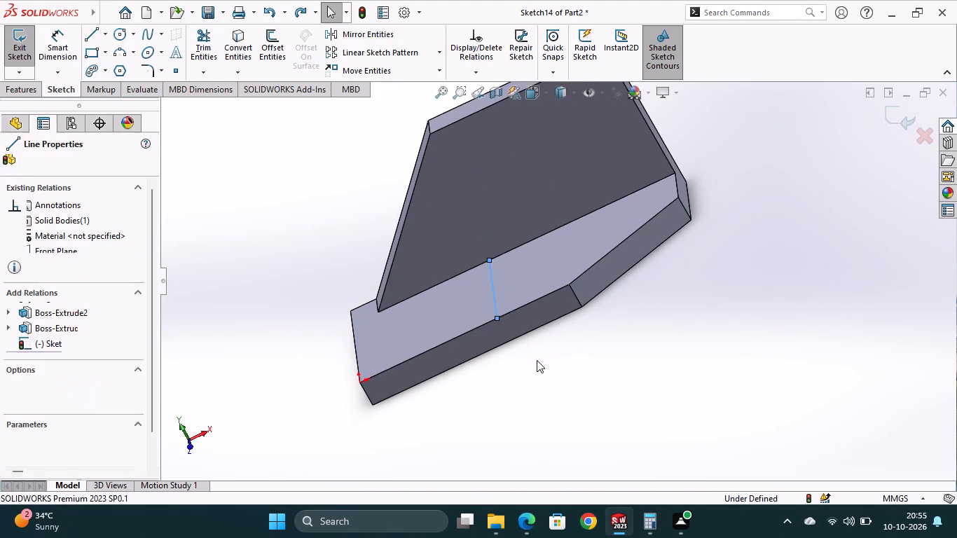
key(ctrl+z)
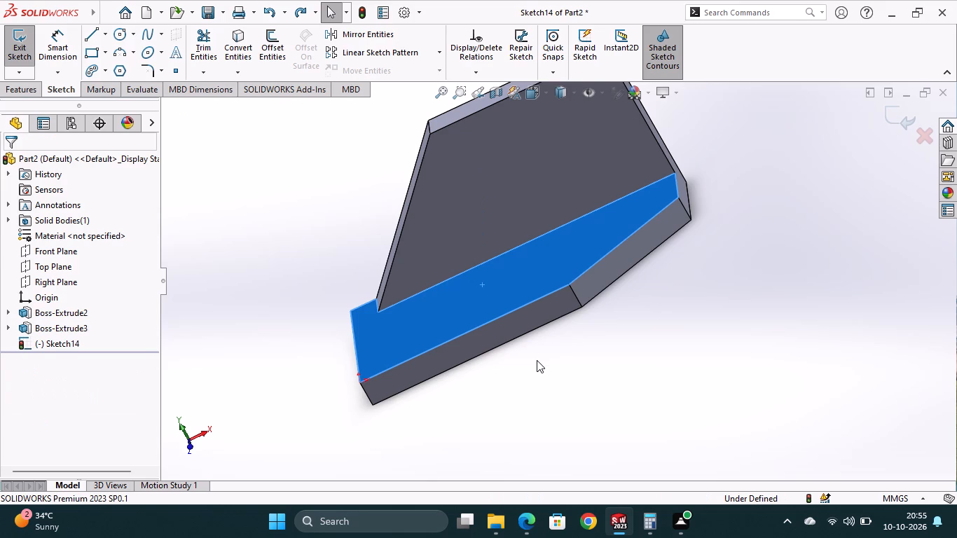
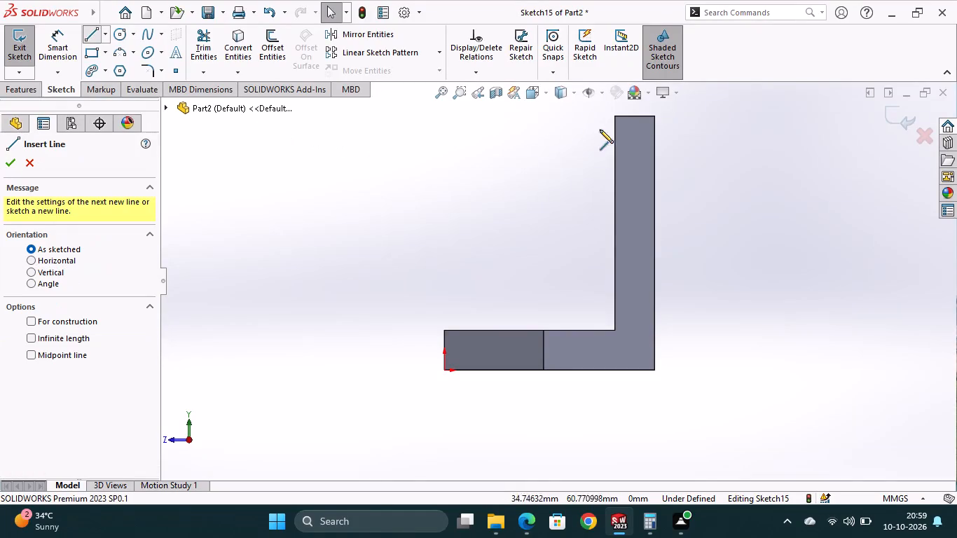
Sketch a closed gusset triangle down the upright plate's inner edge, about 36 mm along the base plate's top, and back to the upright's top corner.
click(615, 117)
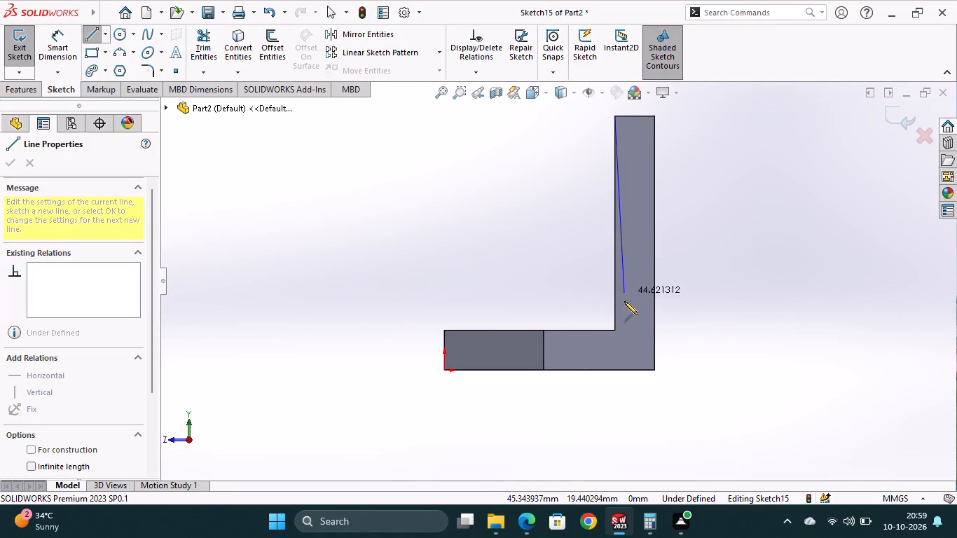
click(614, 331)
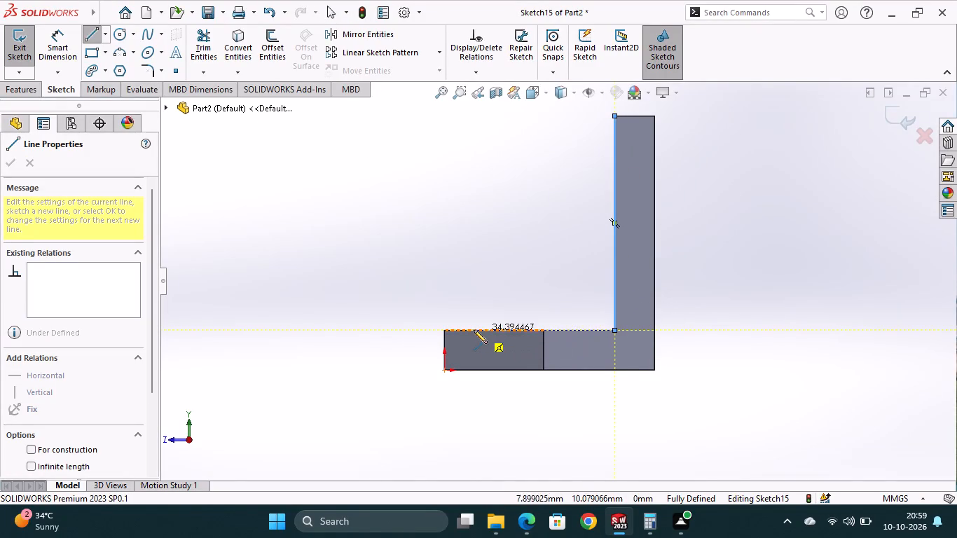
click(473, 330)
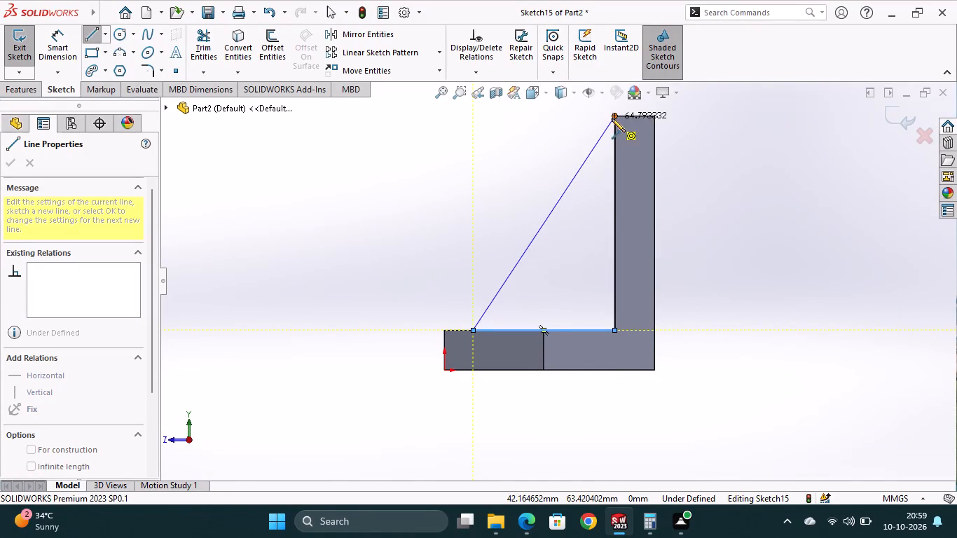
click(612, 118)
Dimension the triangle's side along the base plate's top to 38 mm and exit the sketch.
click(58, 35)
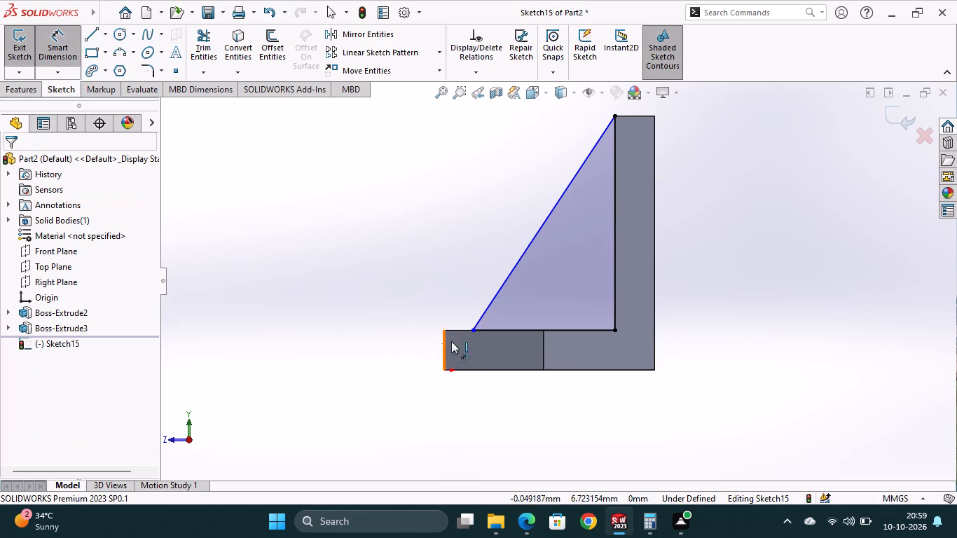
click(473, 330)
click(615, 332)
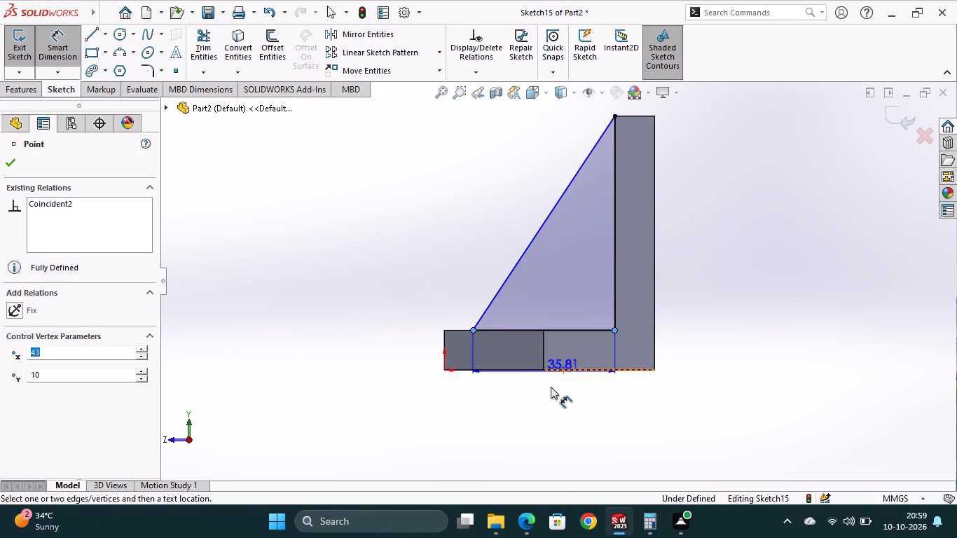
click(544, 401)
text(38)
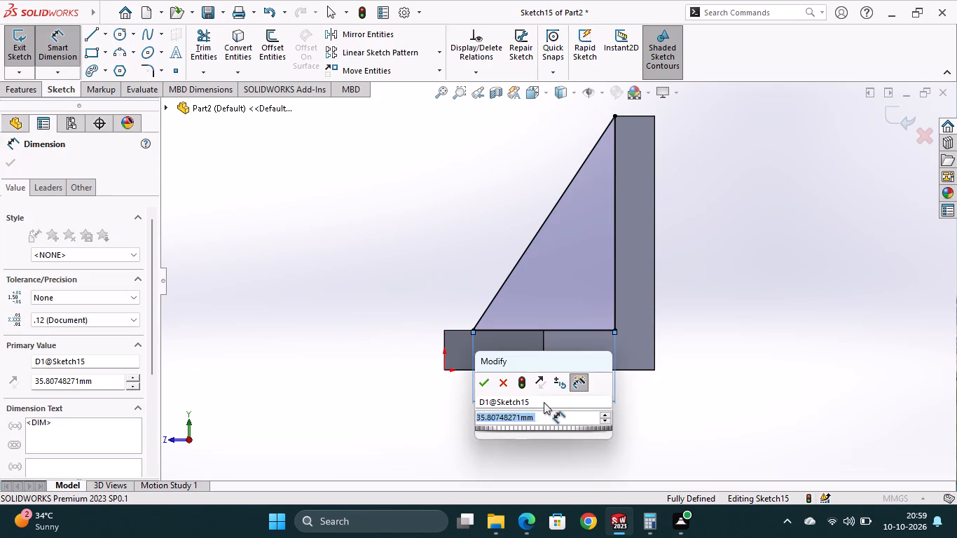
key(Return)
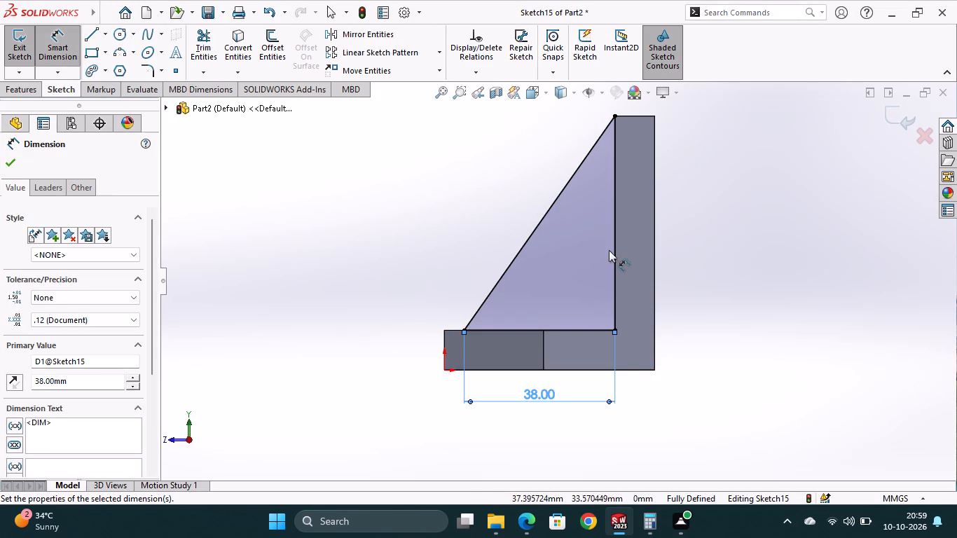
click(724, 258)
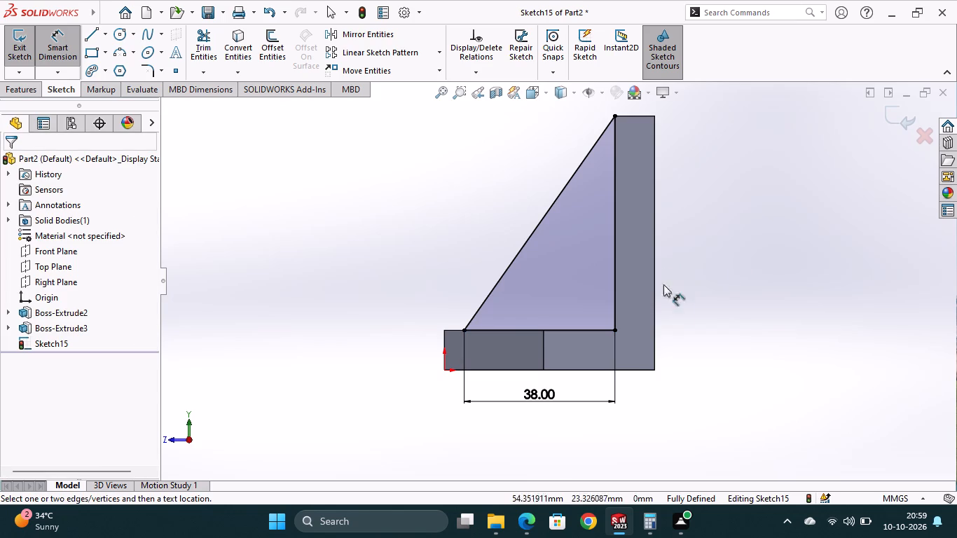
middle_drag(698, 306, 747, 351)
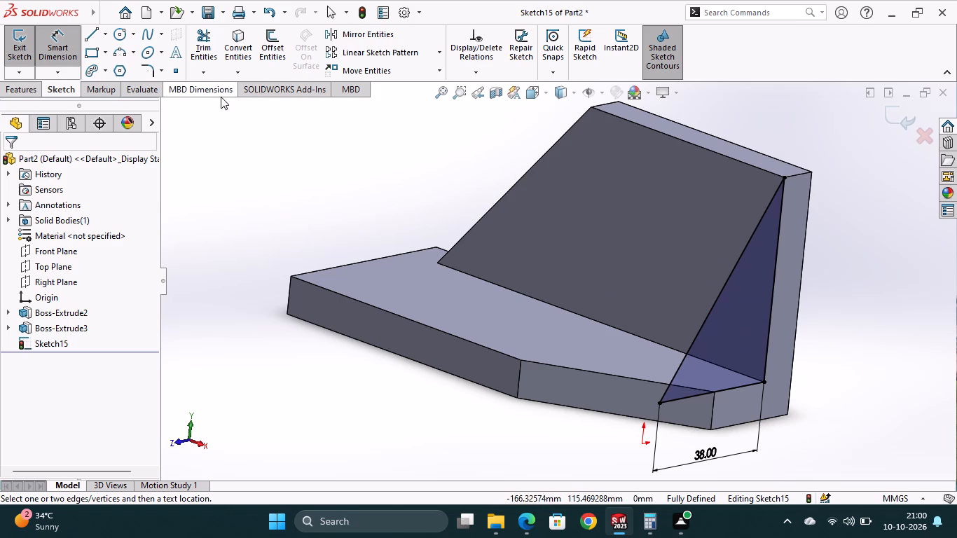
click(290, 202)
click(434, 297)
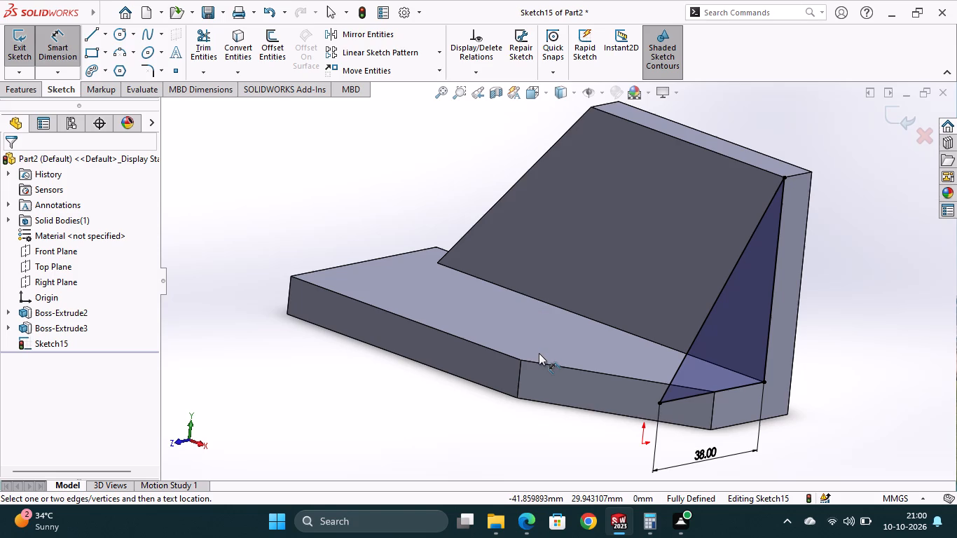
click(712, 328)
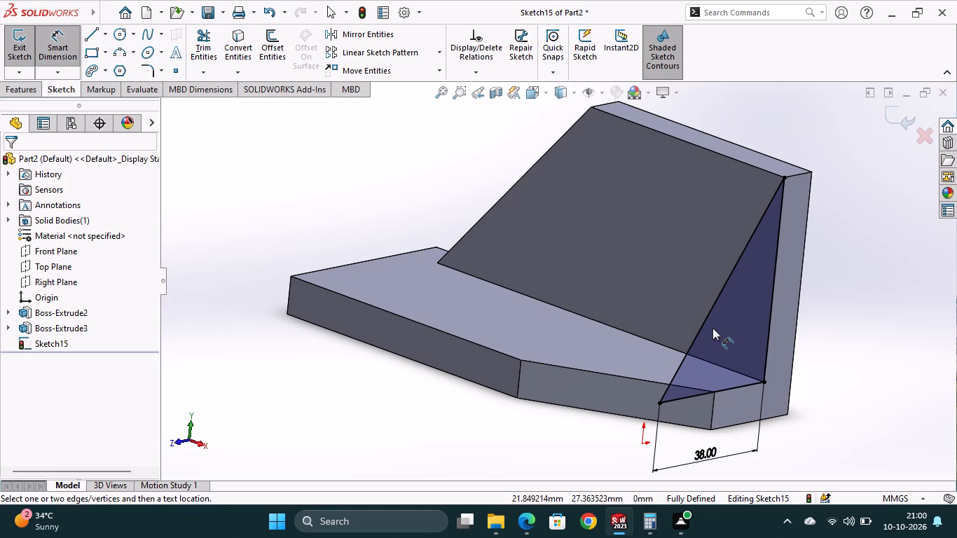
click(29, 57)
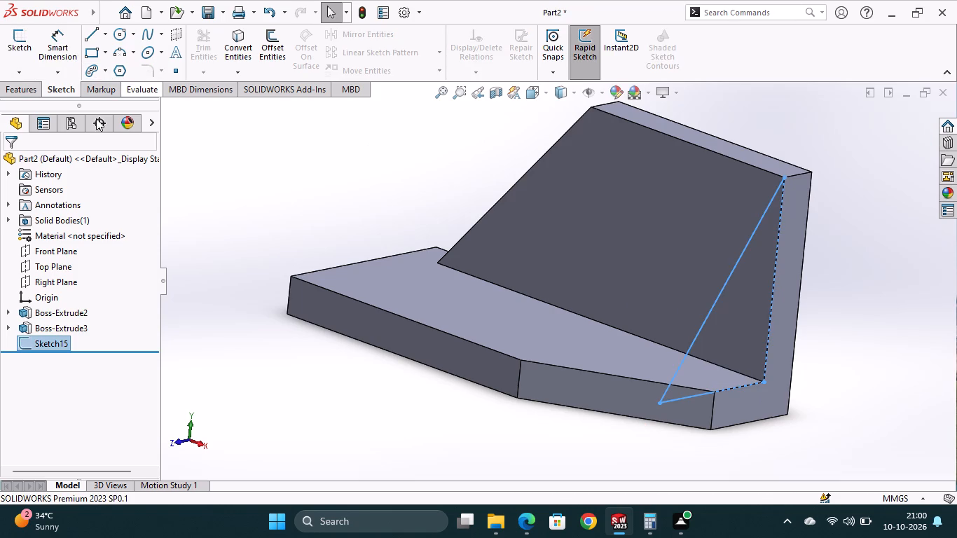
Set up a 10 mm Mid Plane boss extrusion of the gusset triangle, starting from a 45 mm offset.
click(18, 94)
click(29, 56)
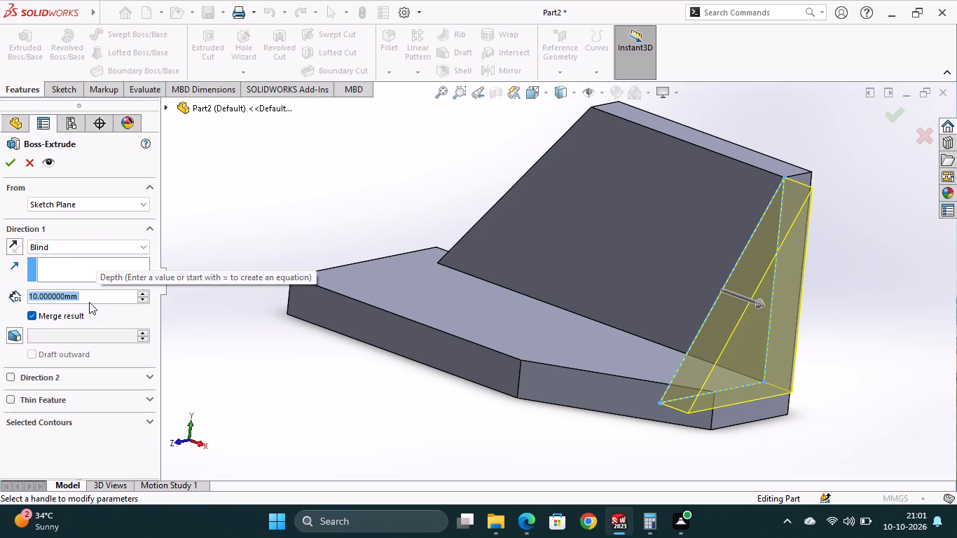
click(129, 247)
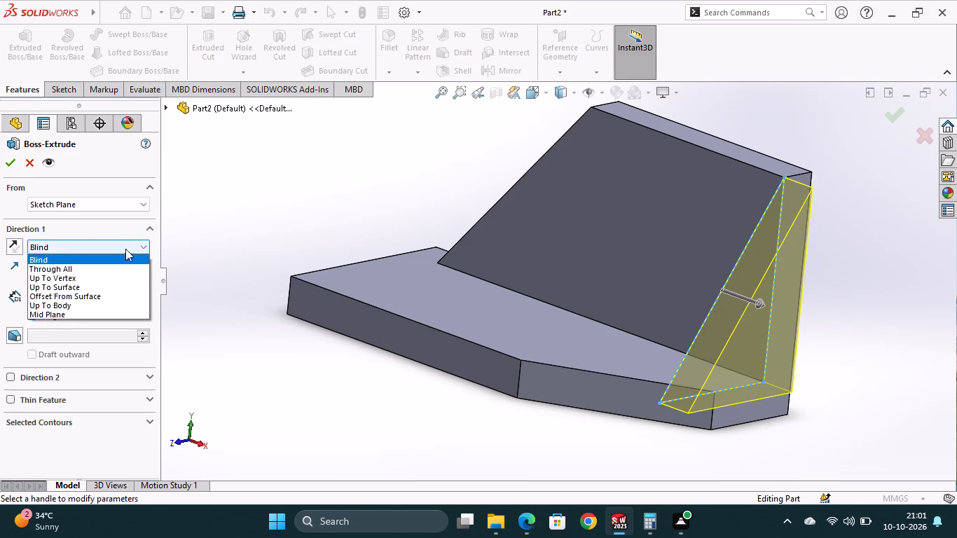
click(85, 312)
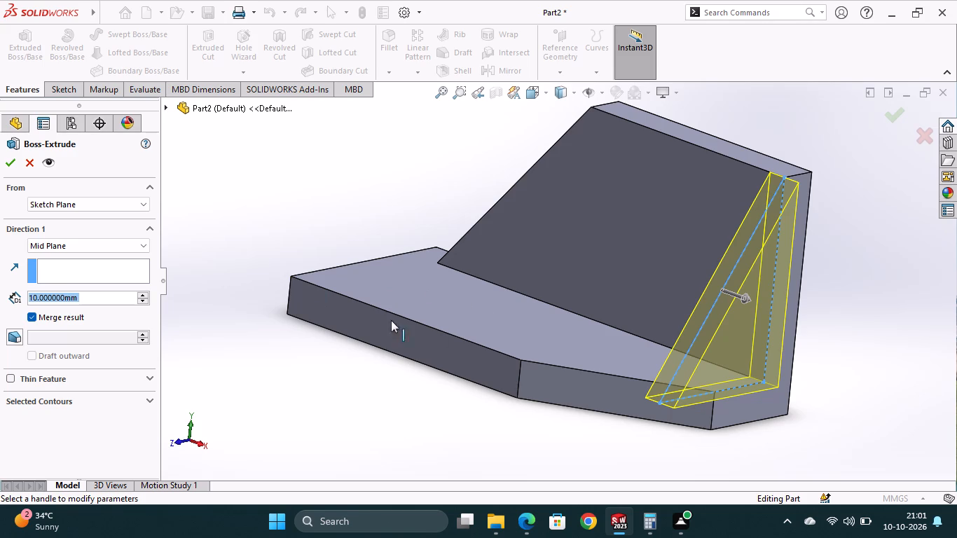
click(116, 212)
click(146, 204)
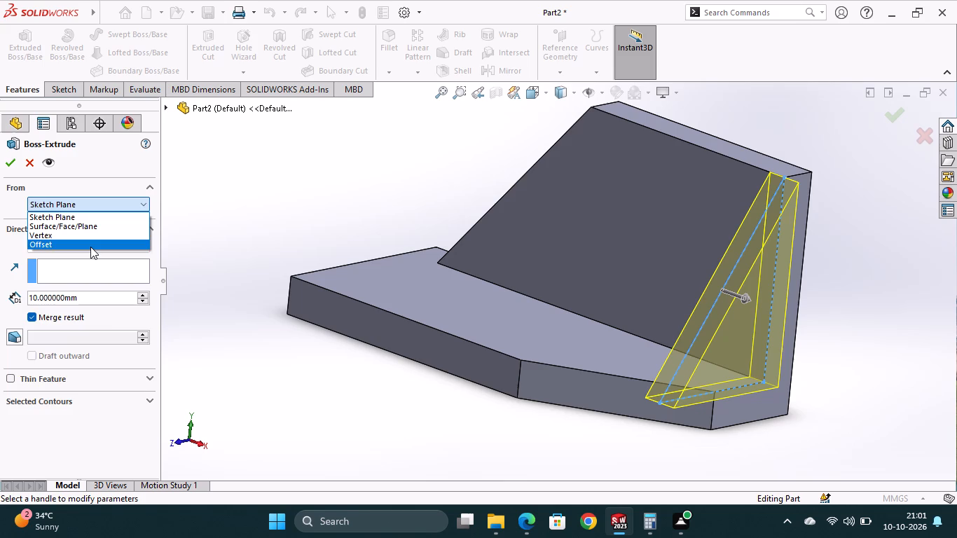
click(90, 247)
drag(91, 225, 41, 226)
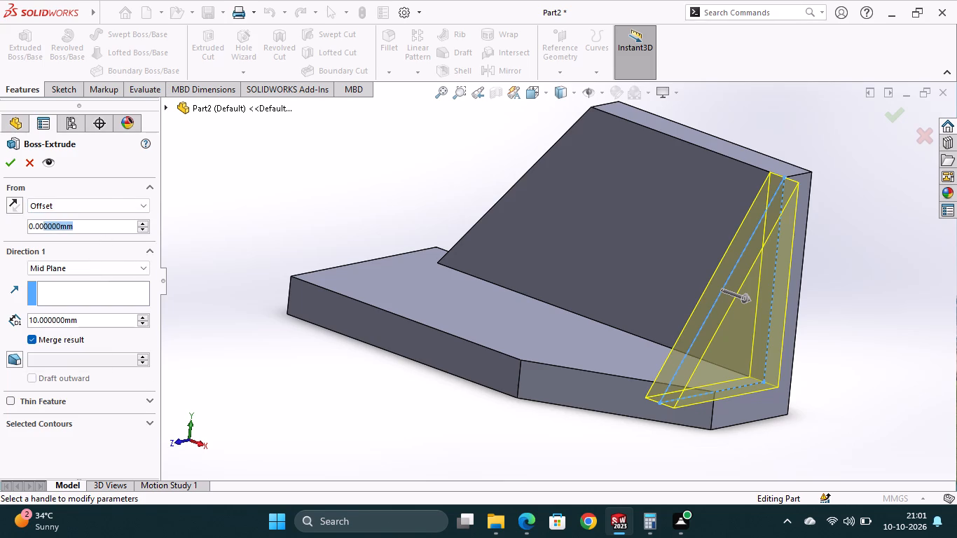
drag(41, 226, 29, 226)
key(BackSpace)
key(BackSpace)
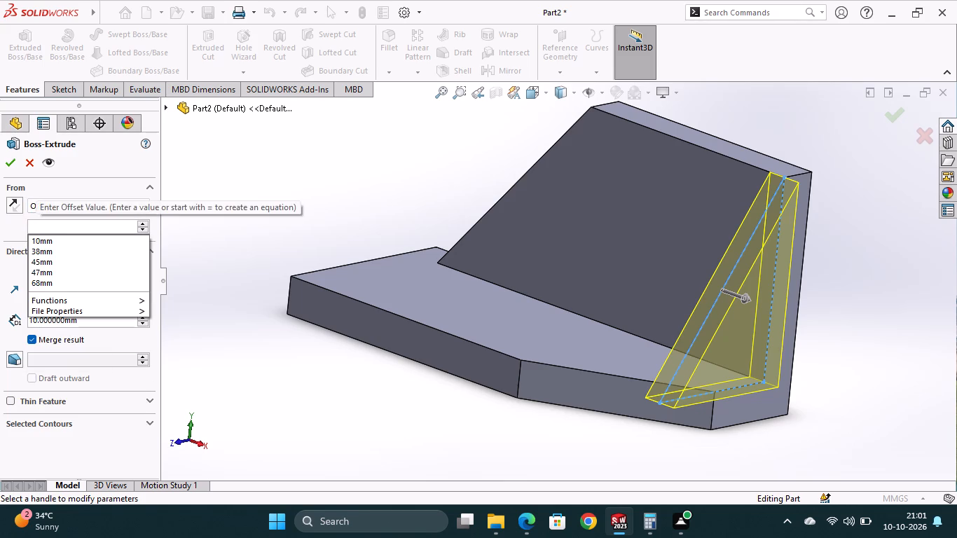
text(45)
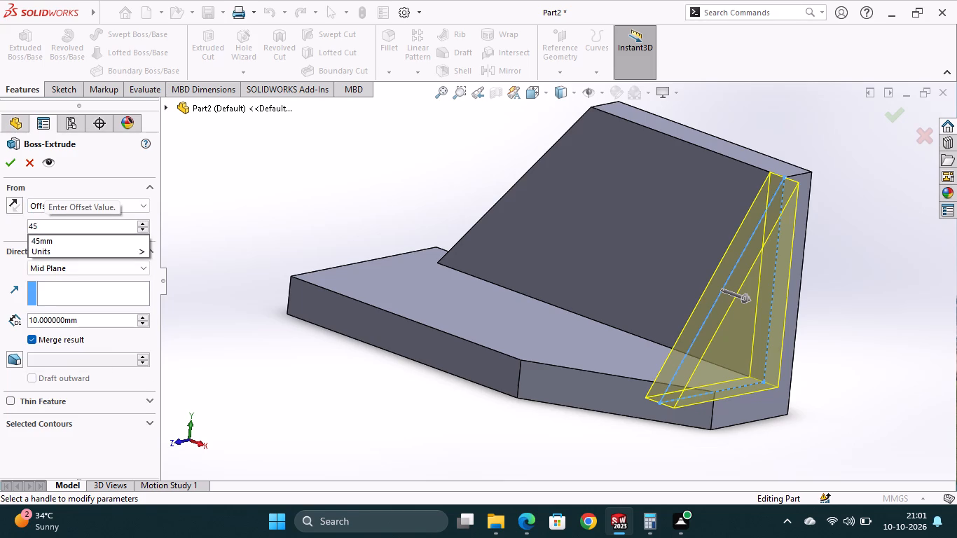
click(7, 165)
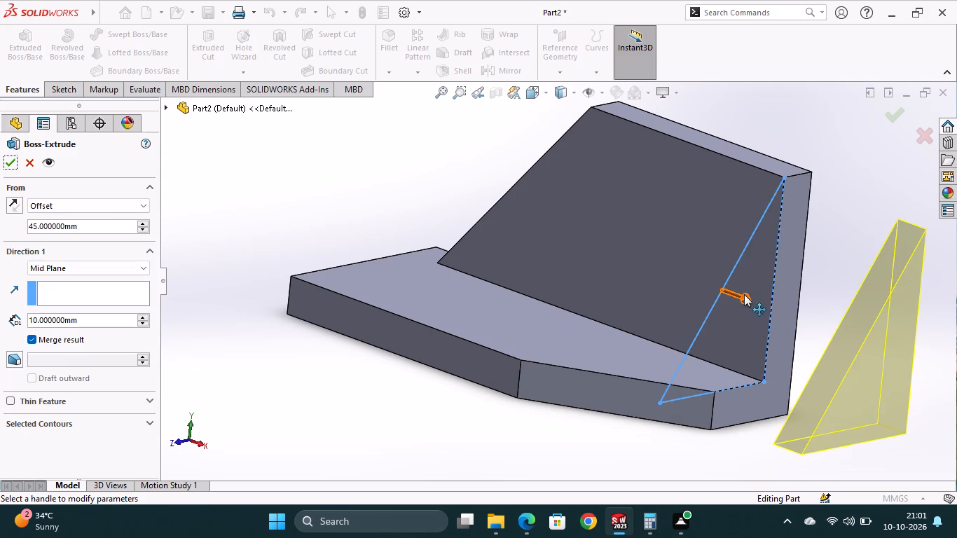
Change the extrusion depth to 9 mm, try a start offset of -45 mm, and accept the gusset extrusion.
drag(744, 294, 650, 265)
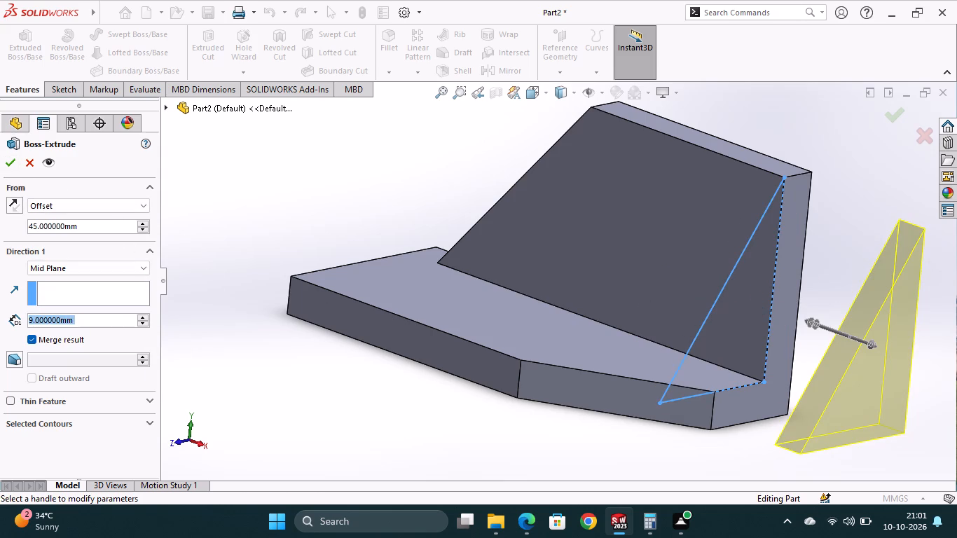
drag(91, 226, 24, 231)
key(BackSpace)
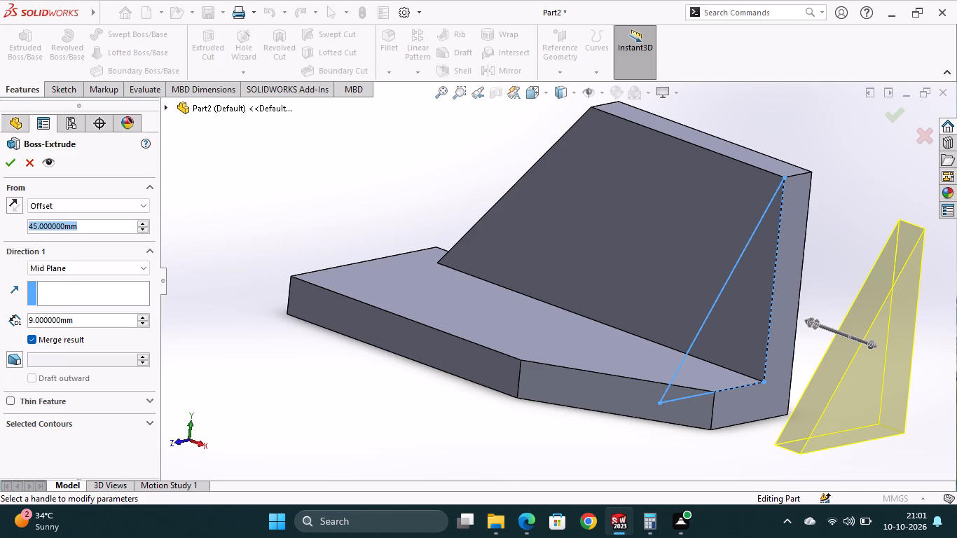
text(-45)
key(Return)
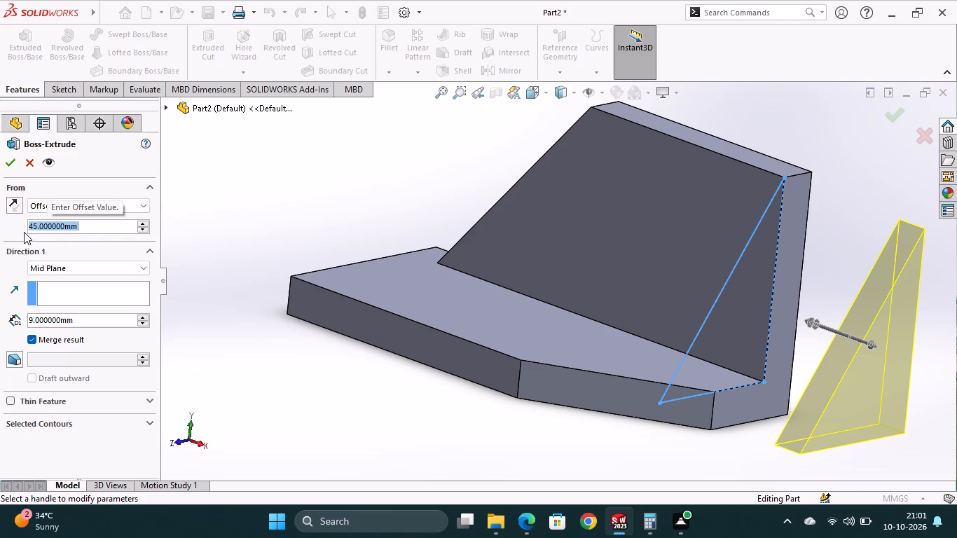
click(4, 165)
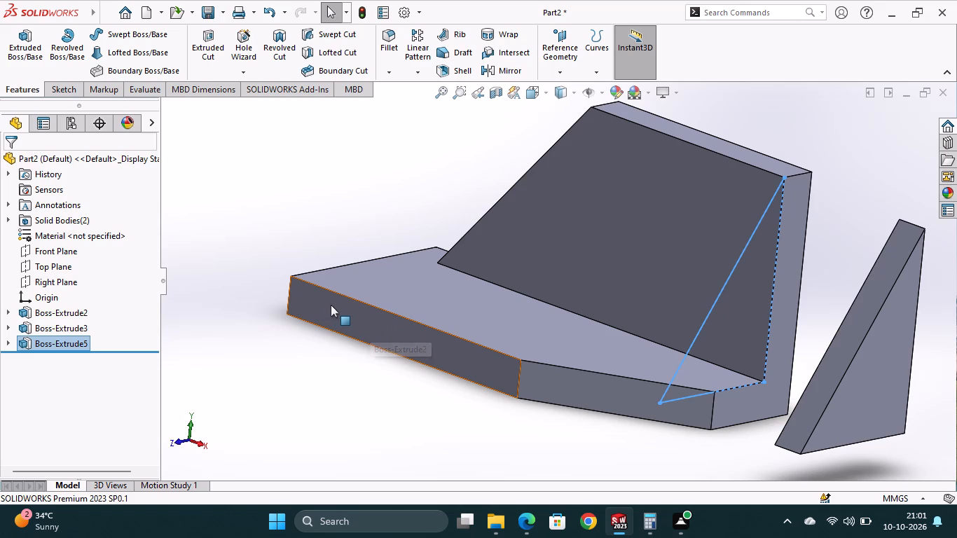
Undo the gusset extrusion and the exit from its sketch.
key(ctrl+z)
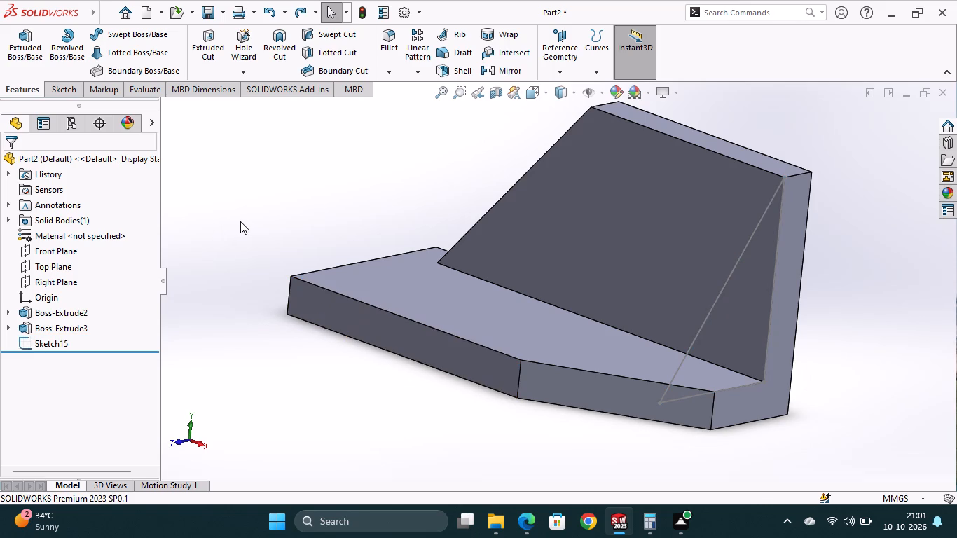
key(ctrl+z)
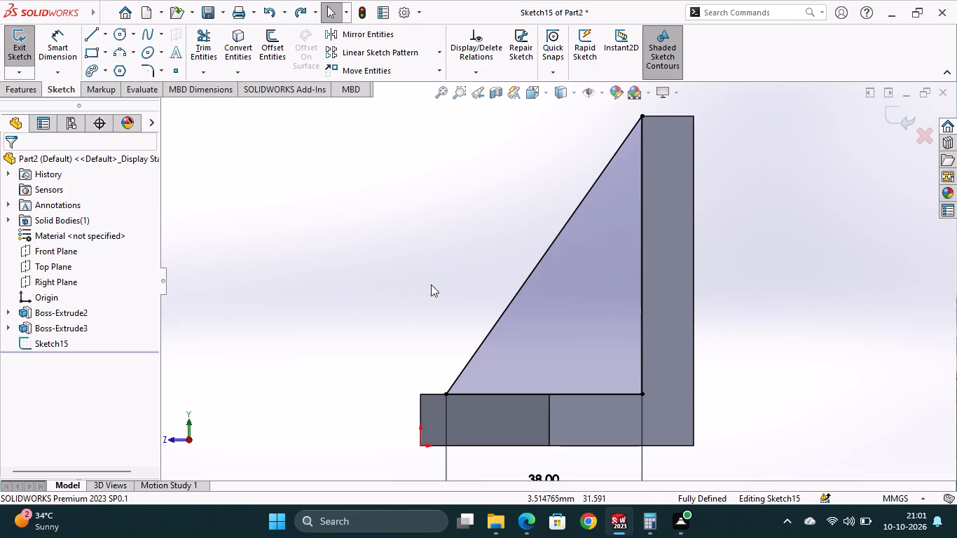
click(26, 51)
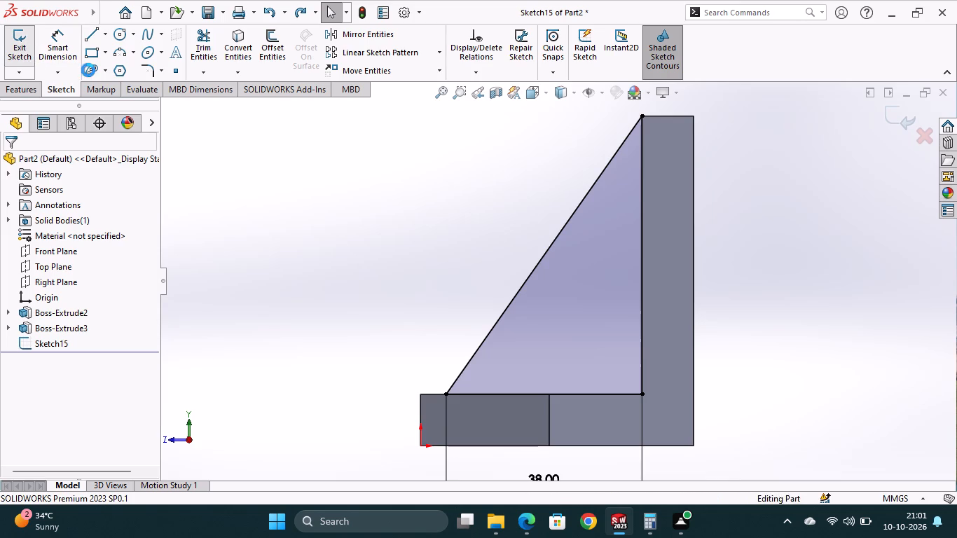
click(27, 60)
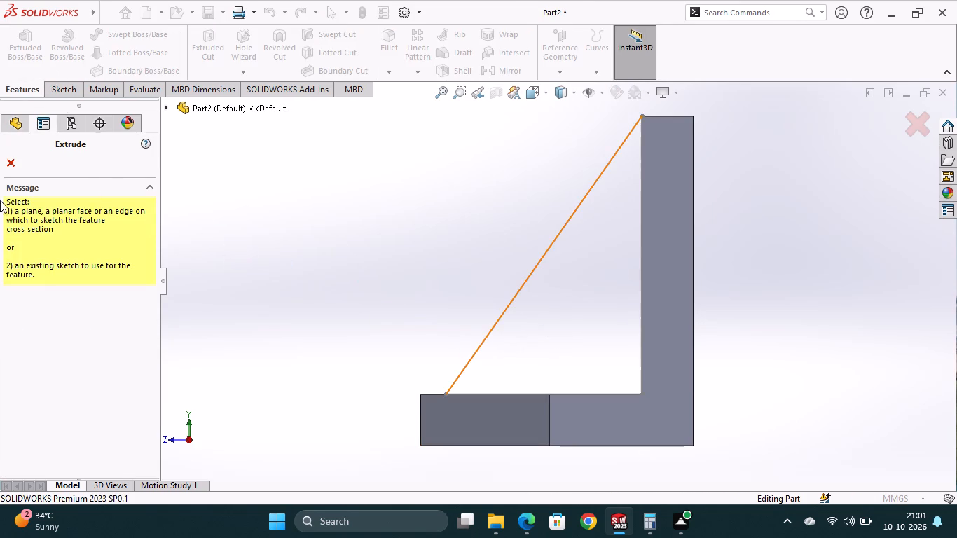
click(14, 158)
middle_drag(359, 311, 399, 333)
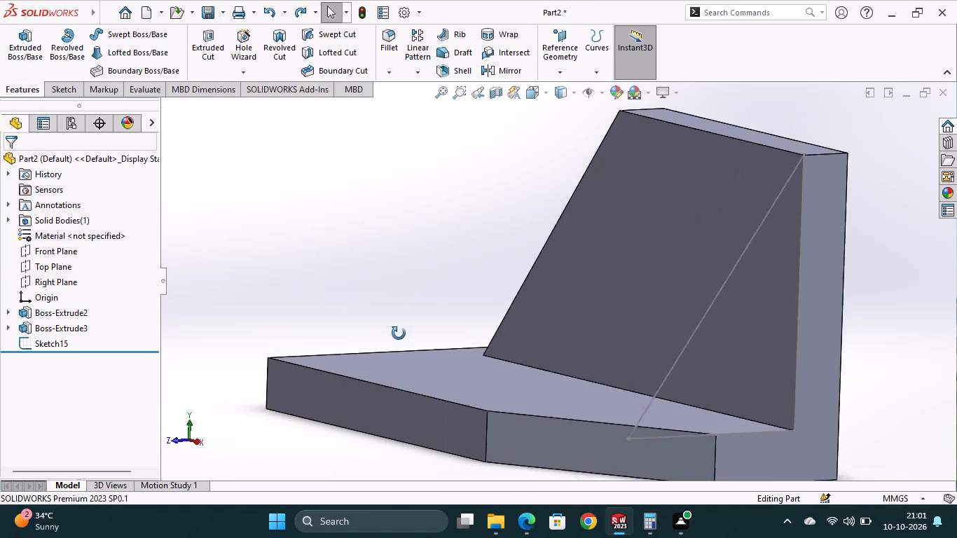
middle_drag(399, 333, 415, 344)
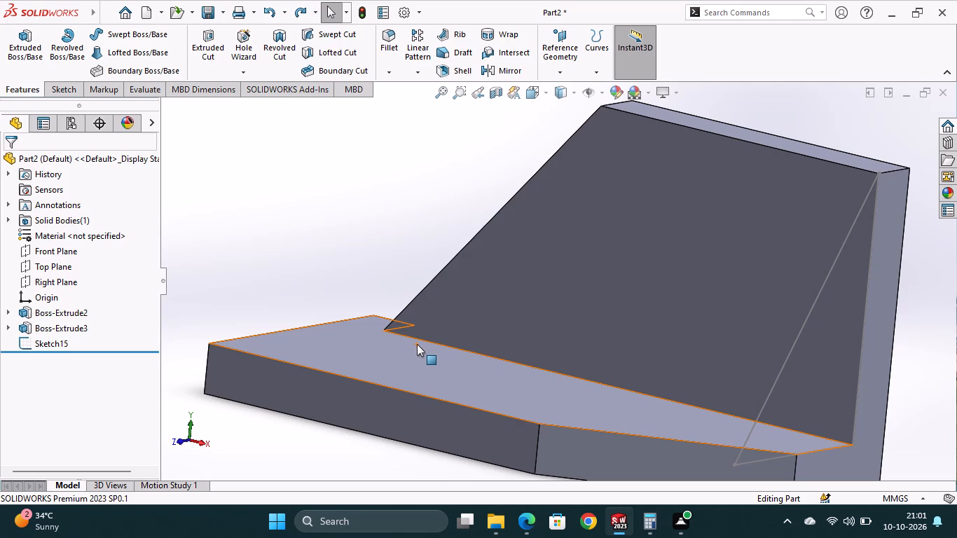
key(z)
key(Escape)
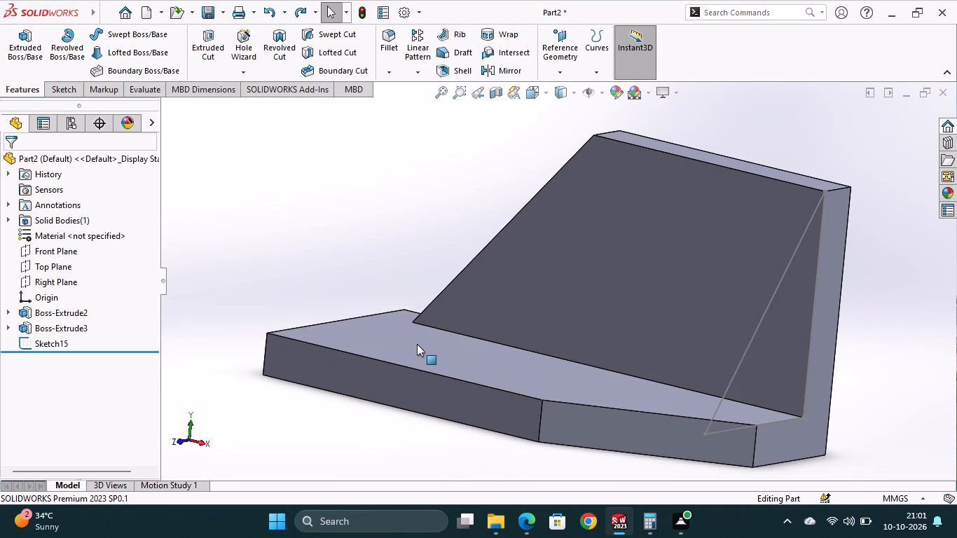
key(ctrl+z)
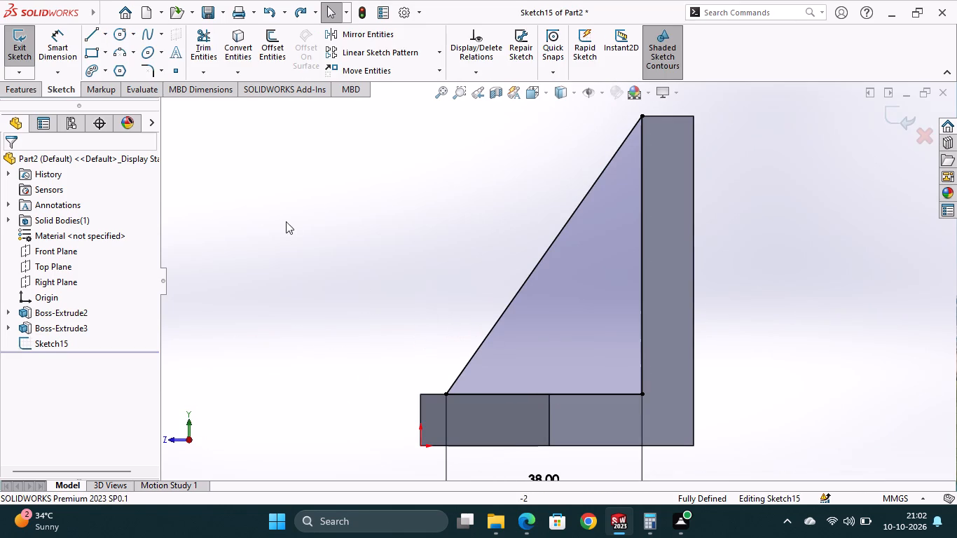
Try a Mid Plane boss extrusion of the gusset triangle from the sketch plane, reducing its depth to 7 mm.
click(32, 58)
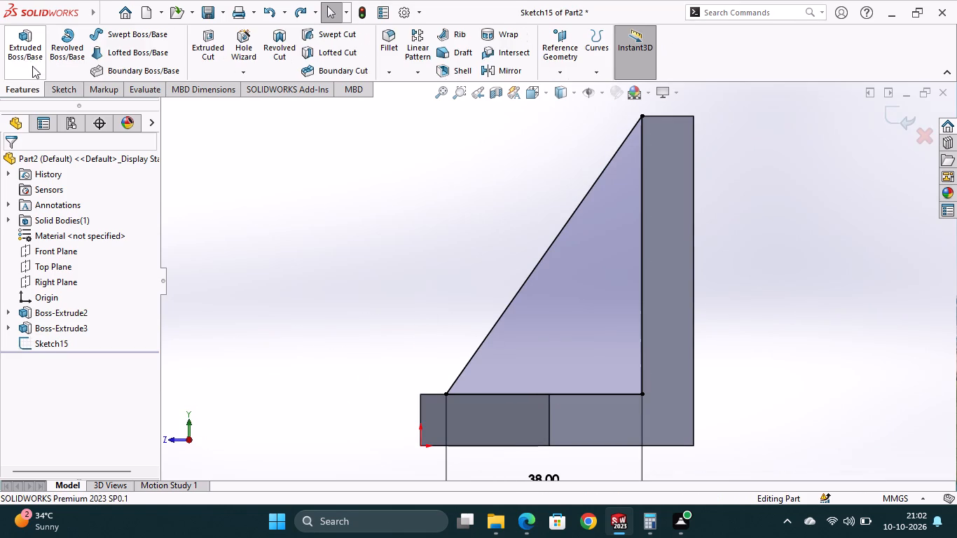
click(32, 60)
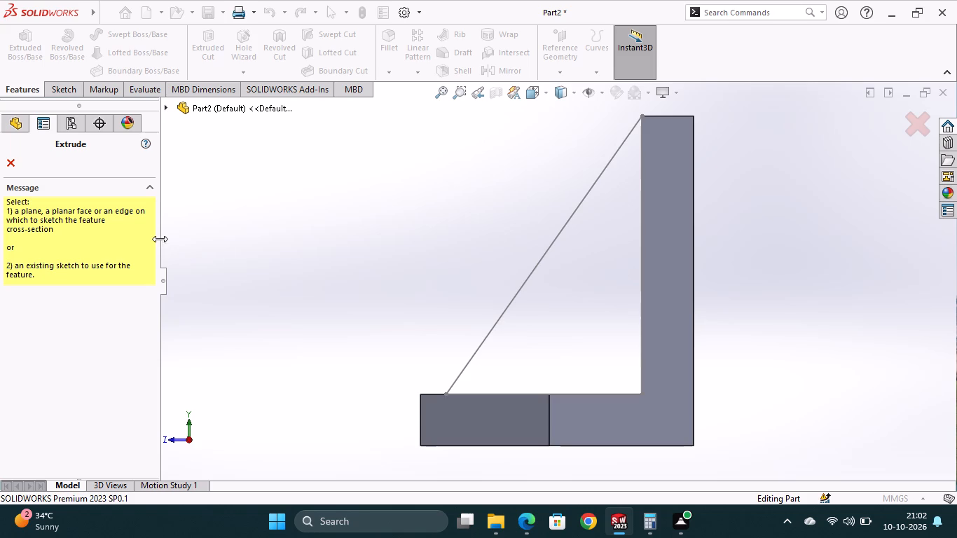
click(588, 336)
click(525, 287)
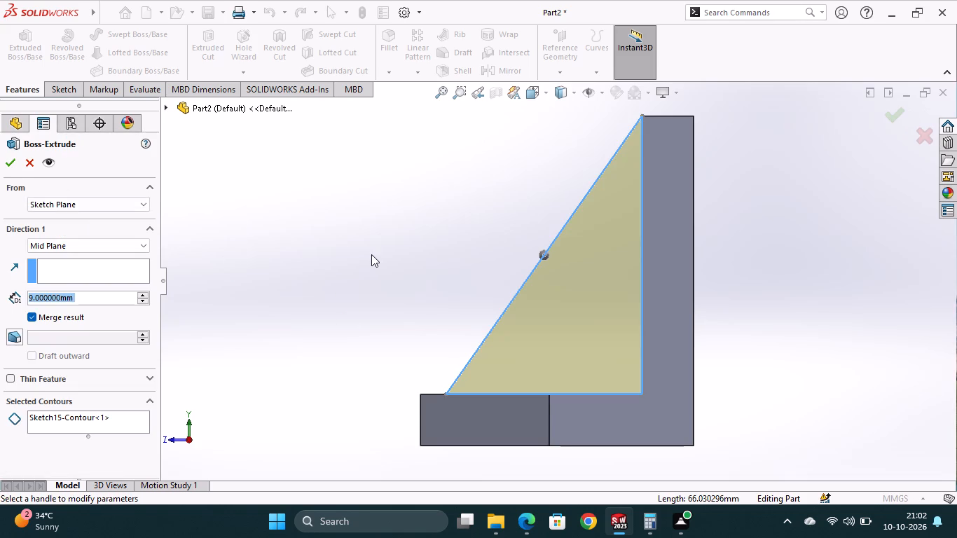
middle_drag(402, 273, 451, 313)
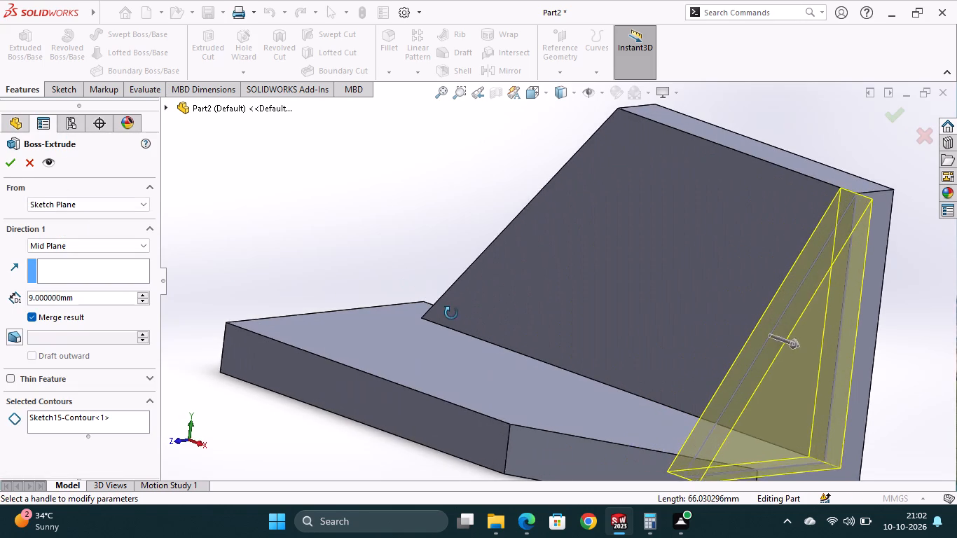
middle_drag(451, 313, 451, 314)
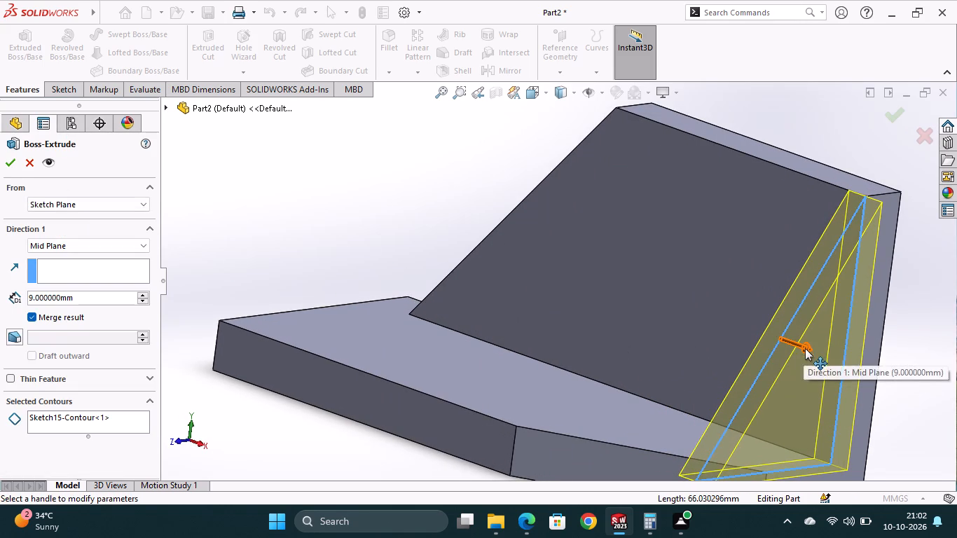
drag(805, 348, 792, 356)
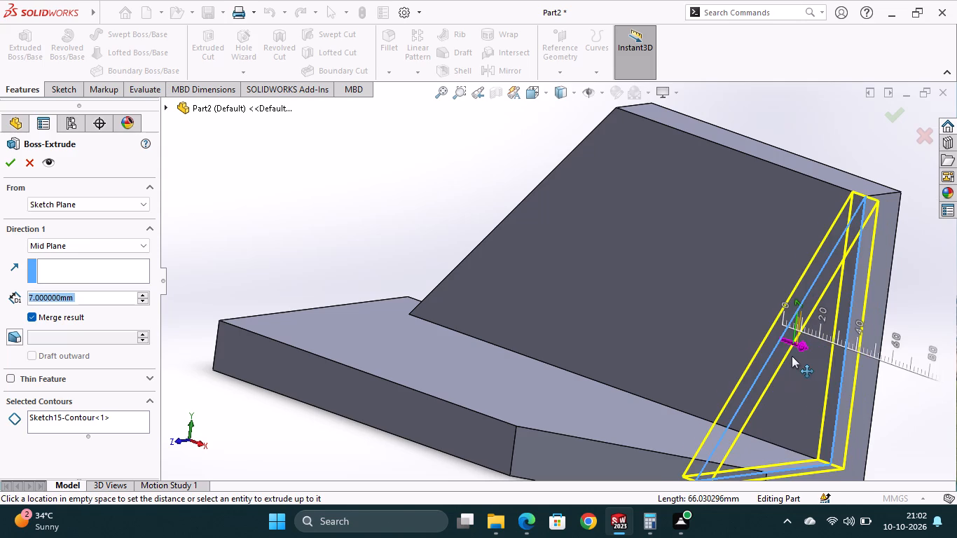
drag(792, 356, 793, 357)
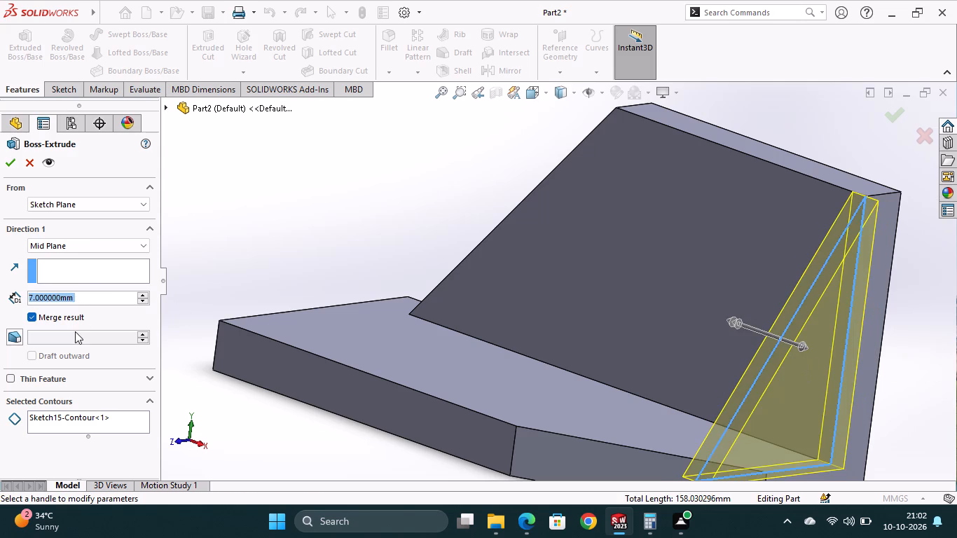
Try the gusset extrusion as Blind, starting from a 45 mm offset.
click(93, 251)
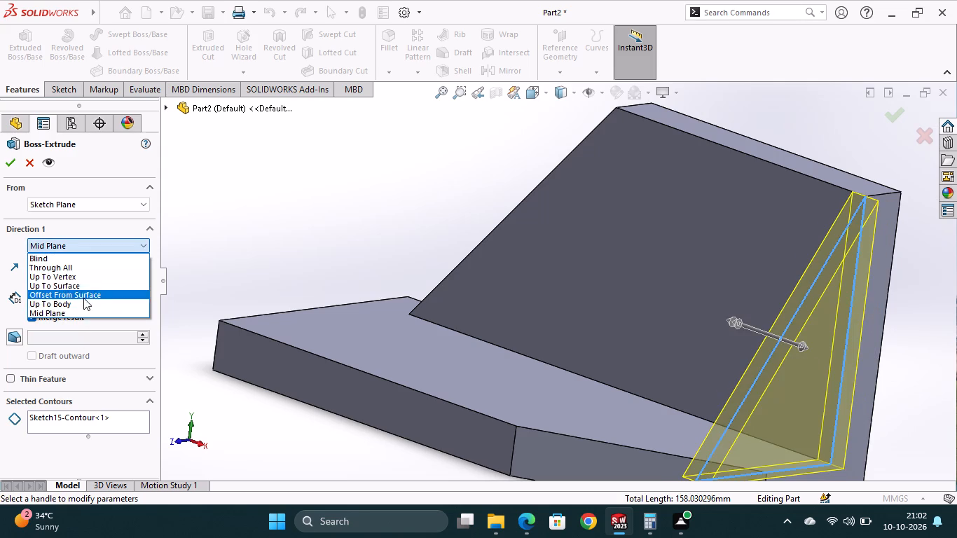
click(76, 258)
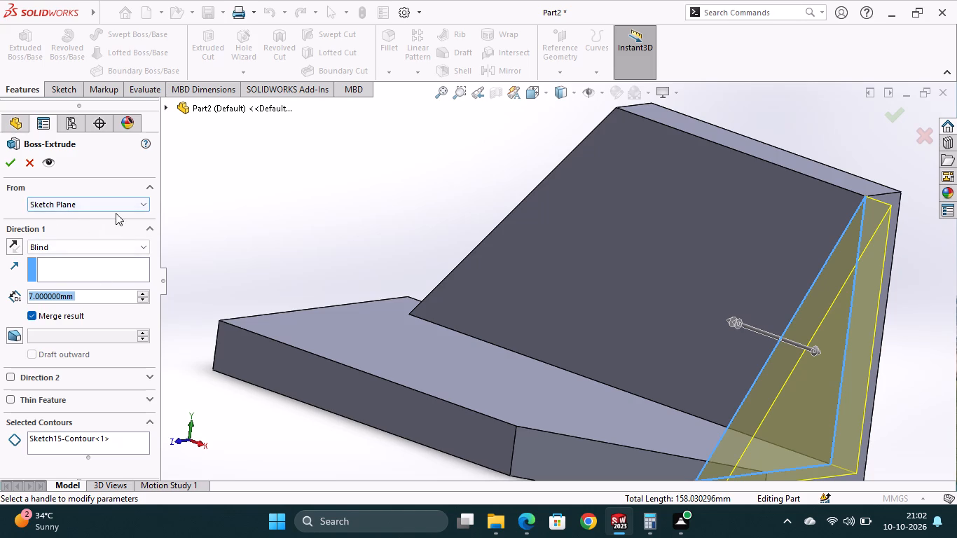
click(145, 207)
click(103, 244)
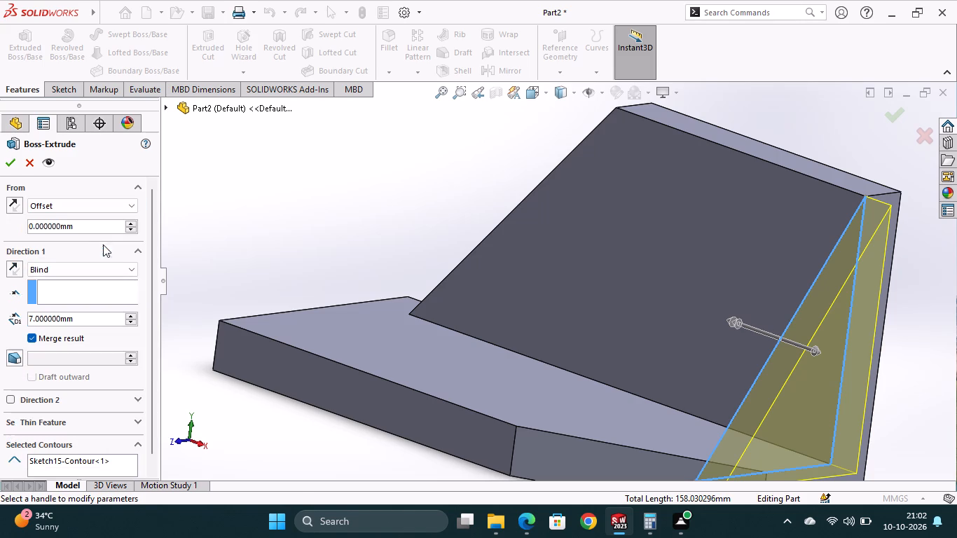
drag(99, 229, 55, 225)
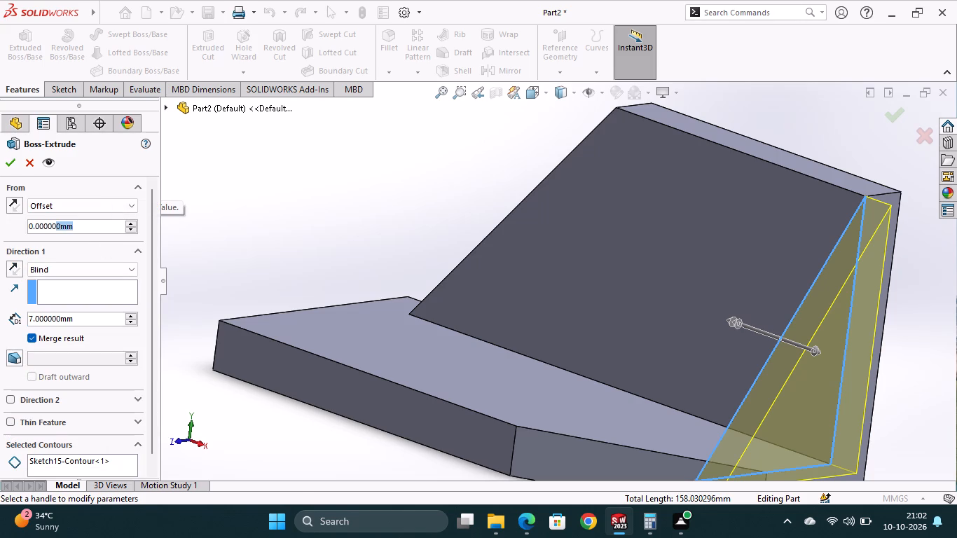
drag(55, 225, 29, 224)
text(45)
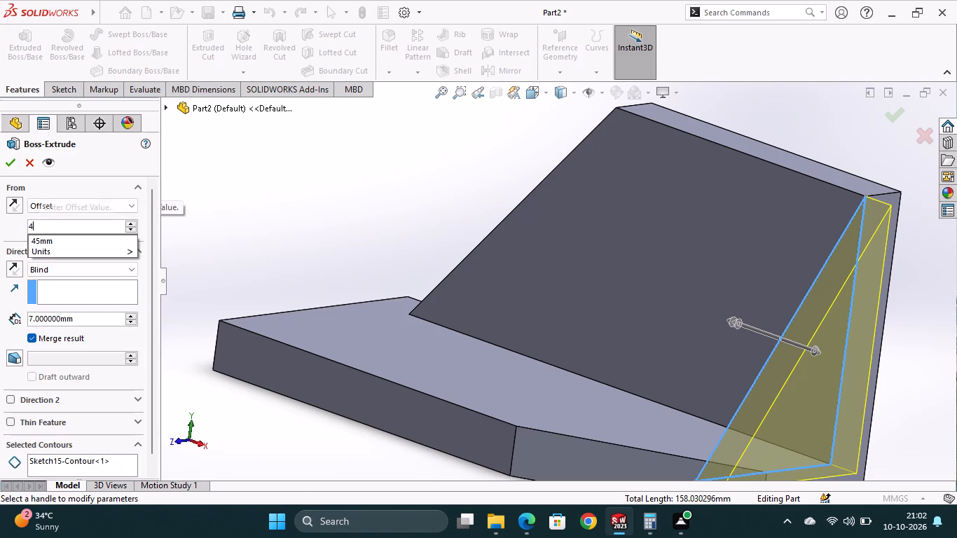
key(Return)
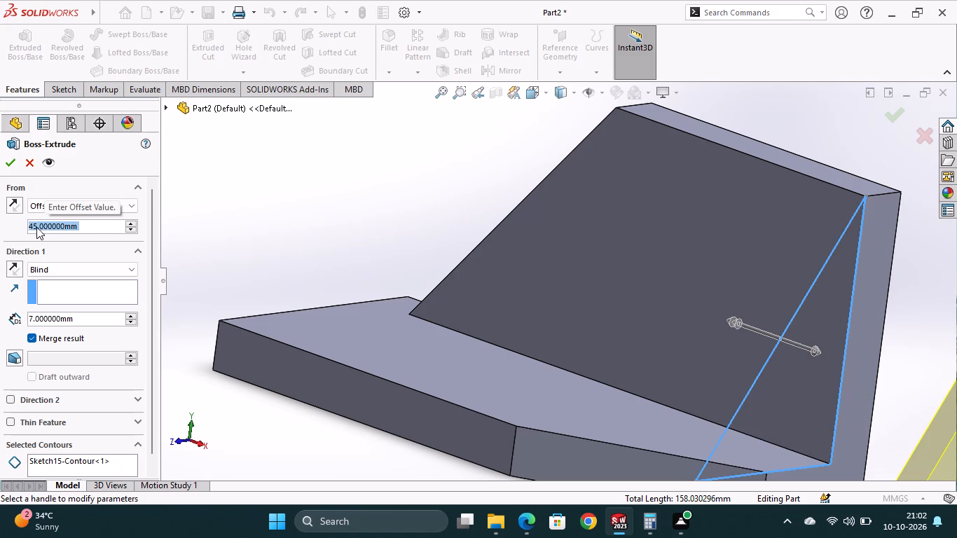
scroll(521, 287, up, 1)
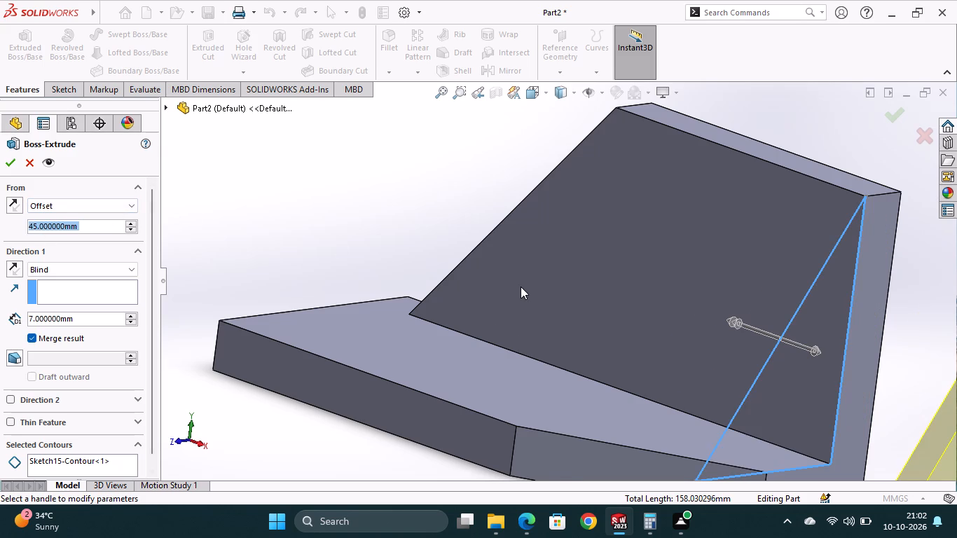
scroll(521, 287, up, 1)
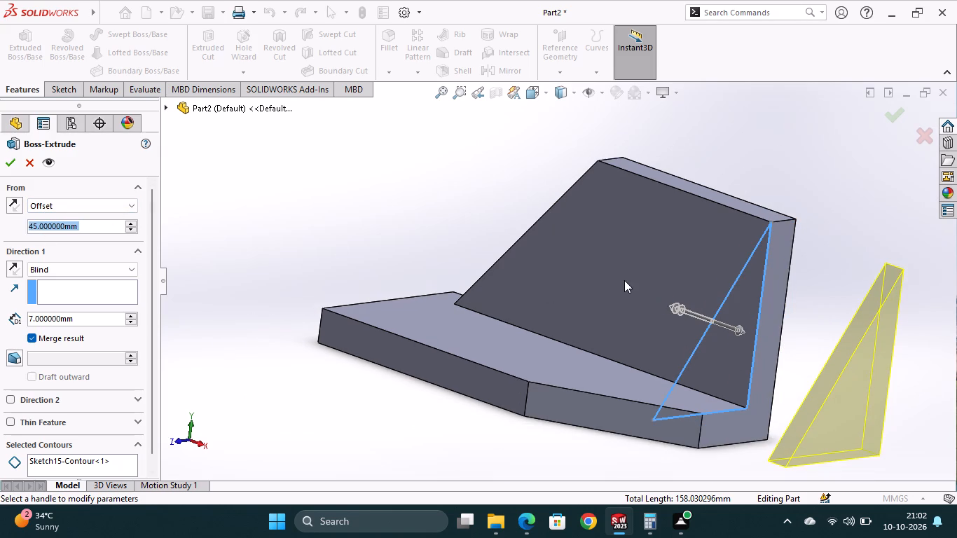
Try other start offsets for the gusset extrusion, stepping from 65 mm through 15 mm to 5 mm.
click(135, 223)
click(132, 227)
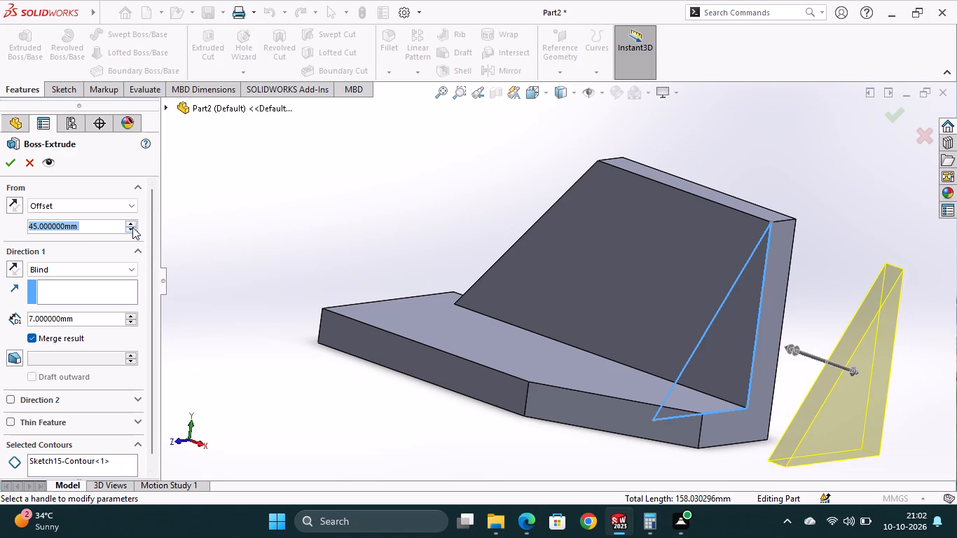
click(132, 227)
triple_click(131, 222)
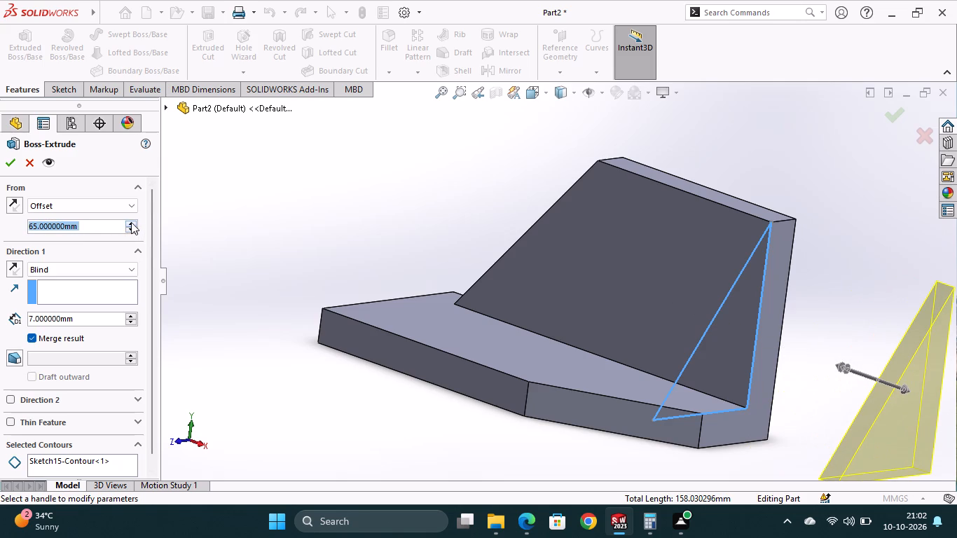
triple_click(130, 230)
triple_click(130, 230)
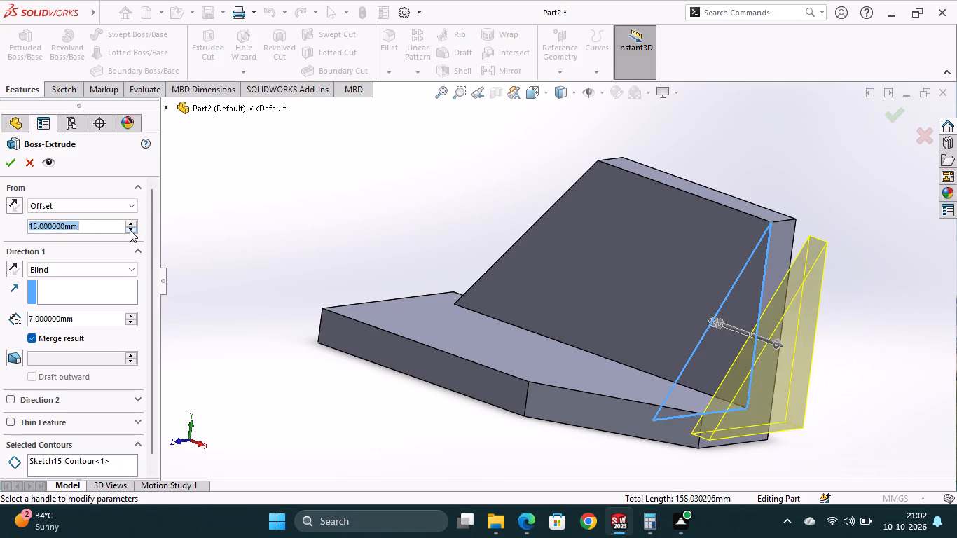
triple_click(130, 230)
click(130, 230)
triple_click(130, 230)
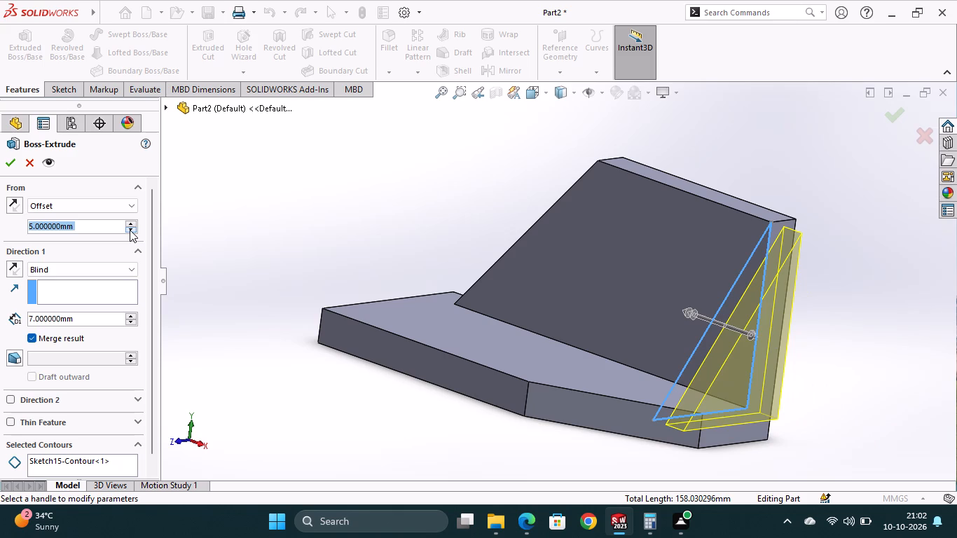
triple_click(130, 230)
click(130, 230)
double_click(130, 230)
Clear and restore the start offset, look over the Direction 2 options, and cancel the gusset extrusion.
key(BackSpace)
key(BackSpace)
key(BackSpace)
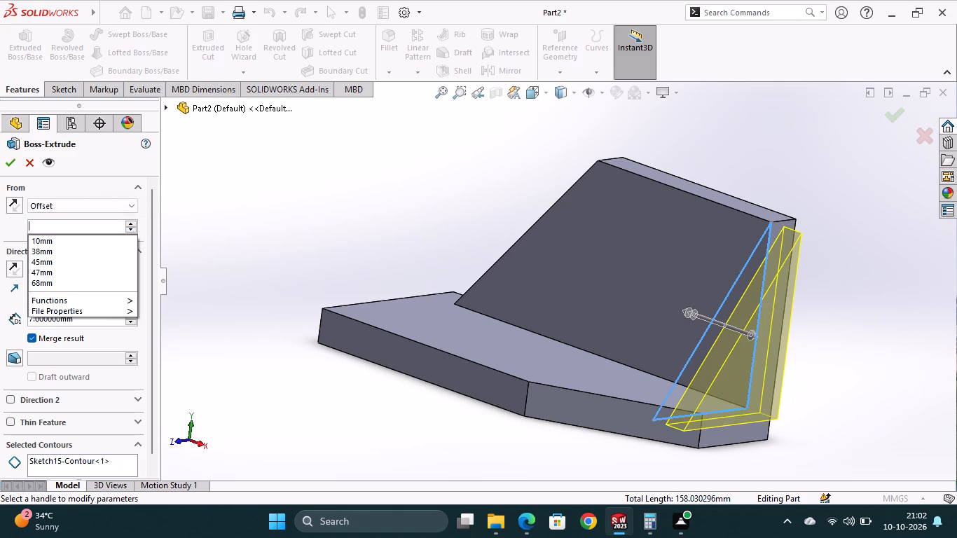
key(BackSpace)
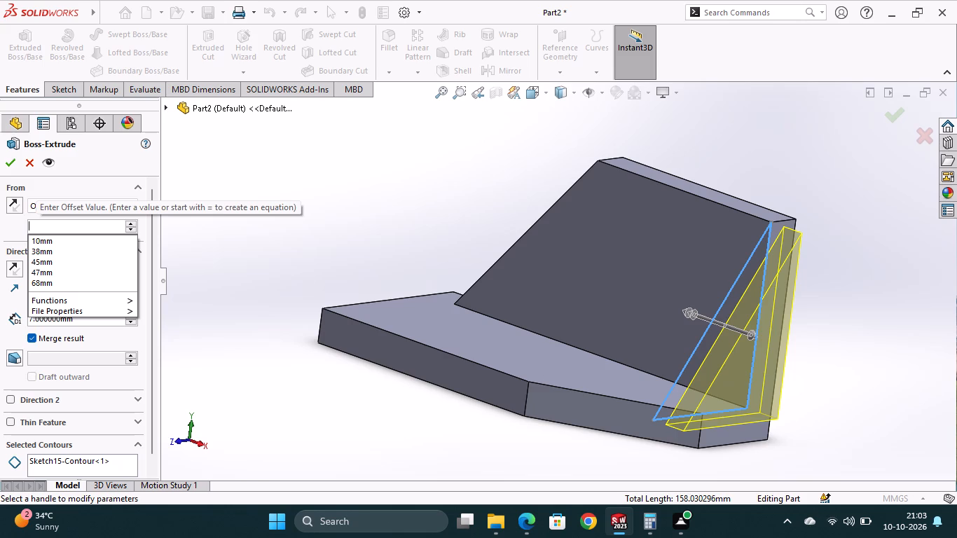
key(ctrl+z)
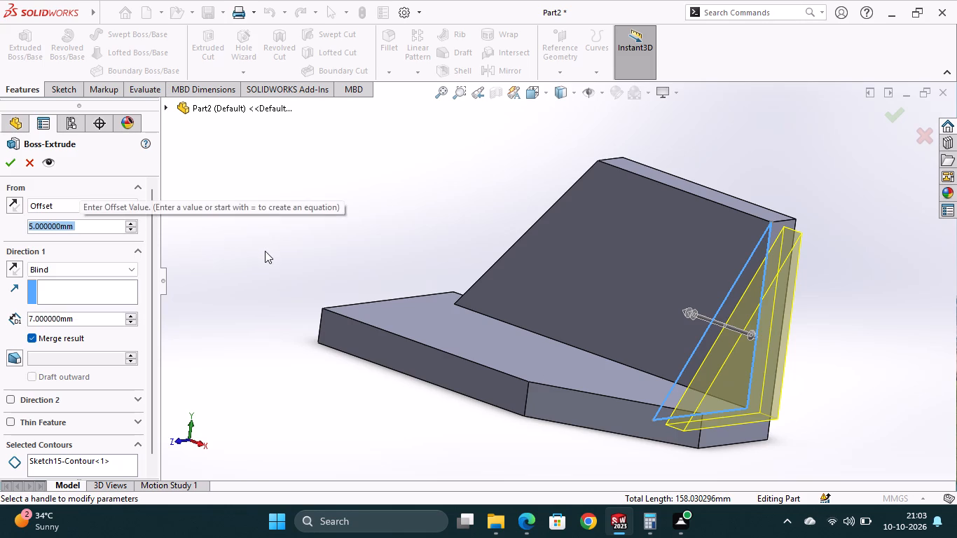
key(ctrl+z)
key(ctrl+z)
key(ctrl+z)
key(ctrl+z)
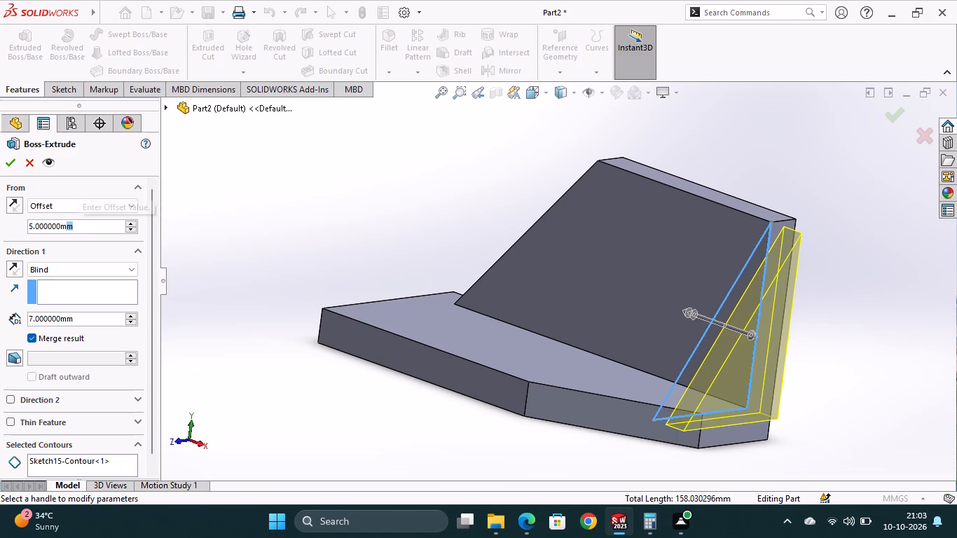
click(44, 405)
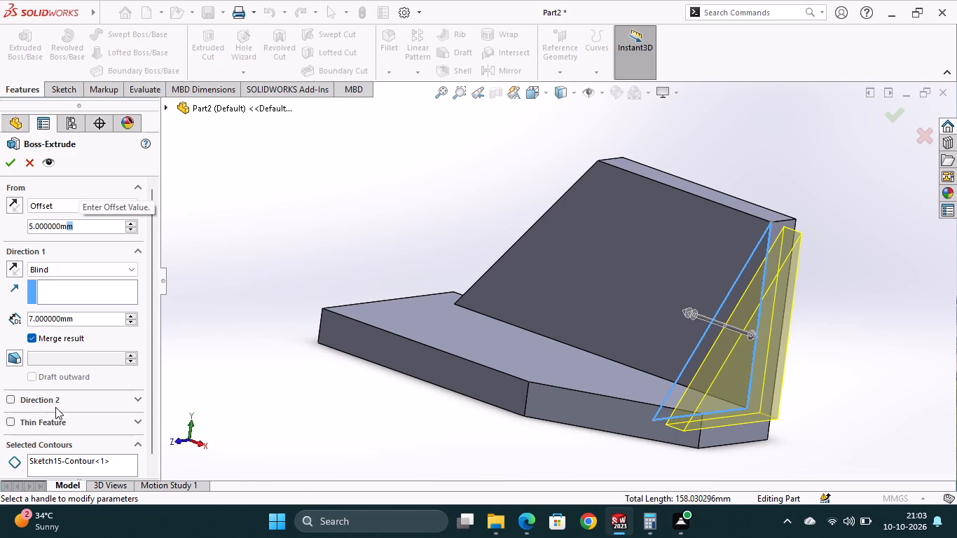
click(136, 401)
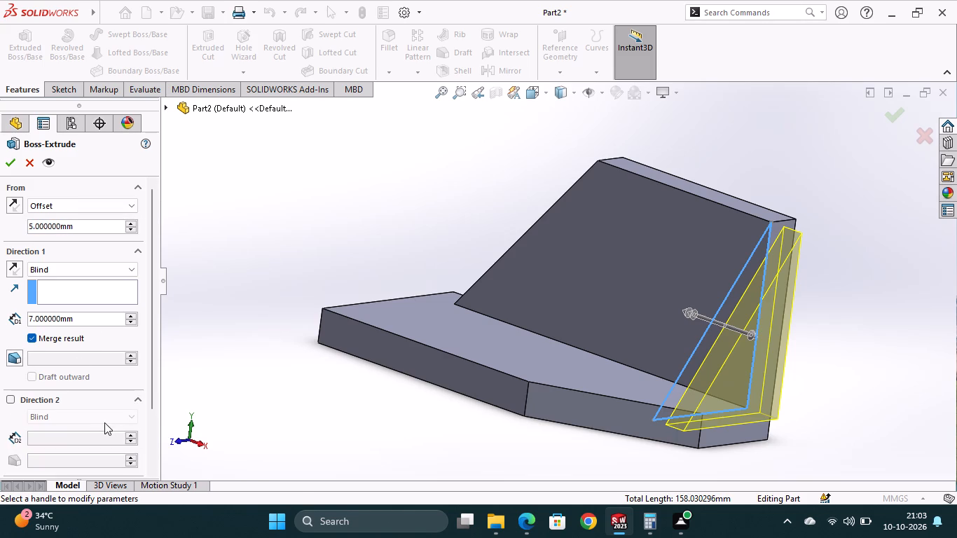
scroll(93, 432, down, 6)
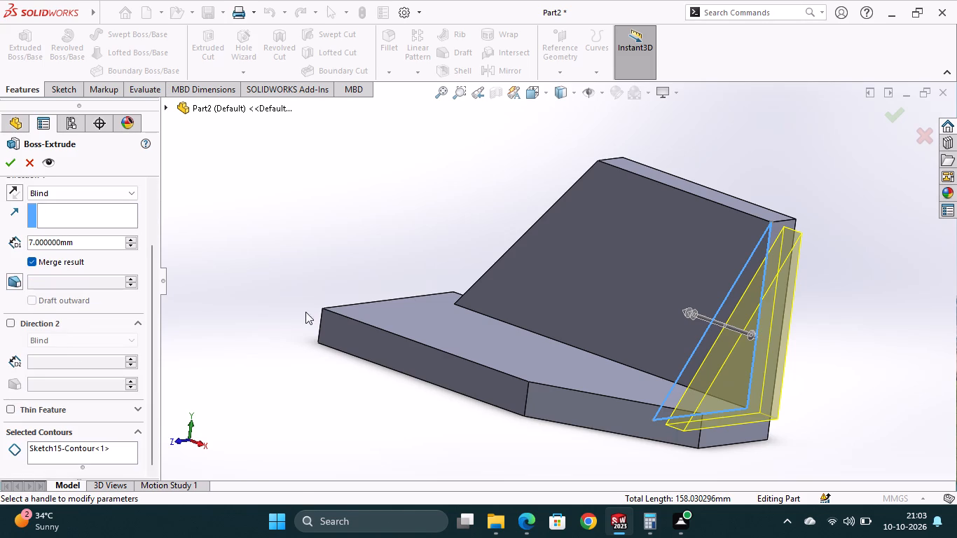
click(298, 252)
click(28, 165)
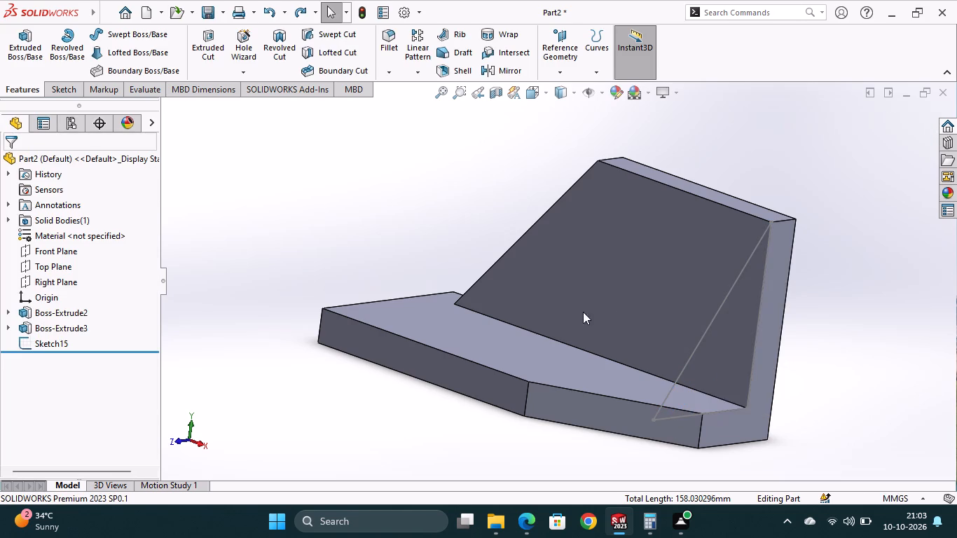
Undo the gusset sketch's exit, its 38 mm dimension, and its sloped and base lines, leaving only the vertical line along the upright plate.
key(ctrl+z)
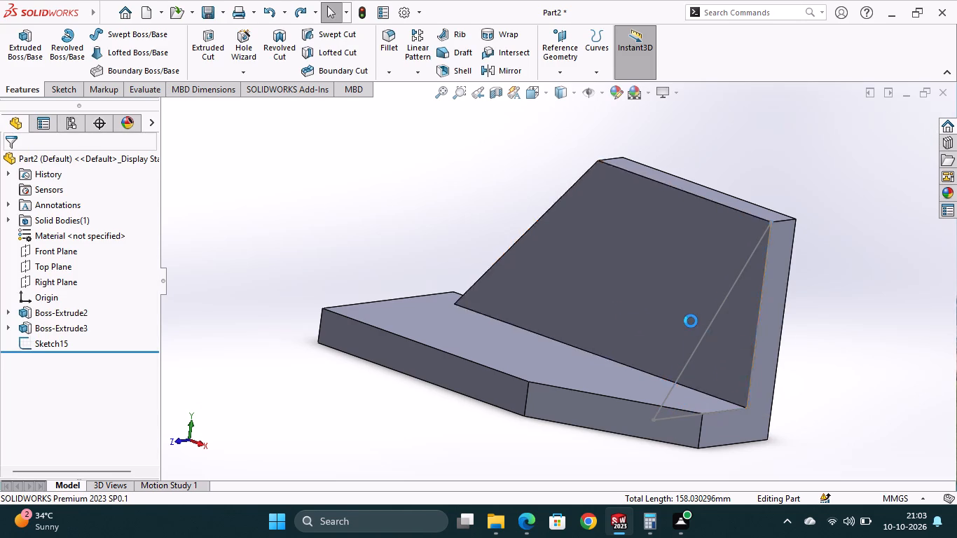
key(ctrl+z)
key(ctrl+z)
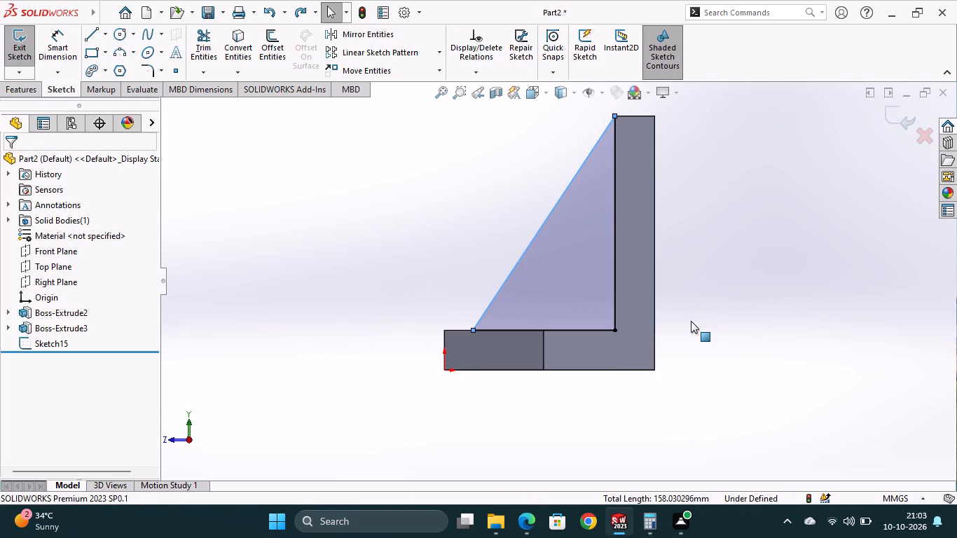
key(ctrl+z)
key(ctrl+z)
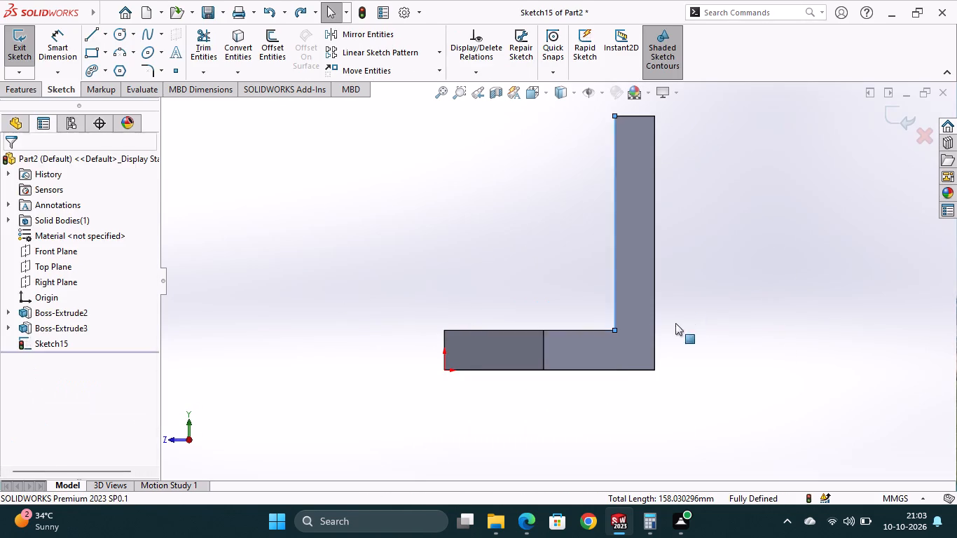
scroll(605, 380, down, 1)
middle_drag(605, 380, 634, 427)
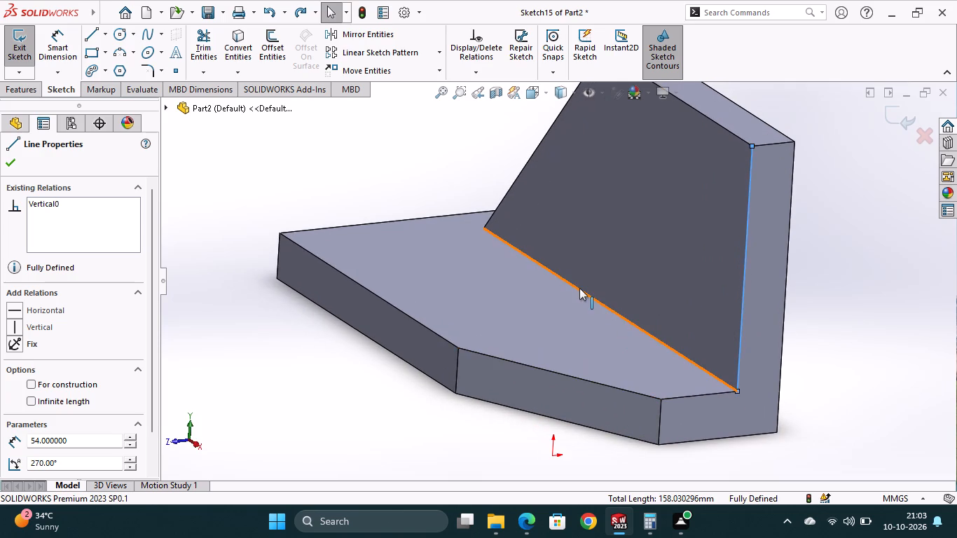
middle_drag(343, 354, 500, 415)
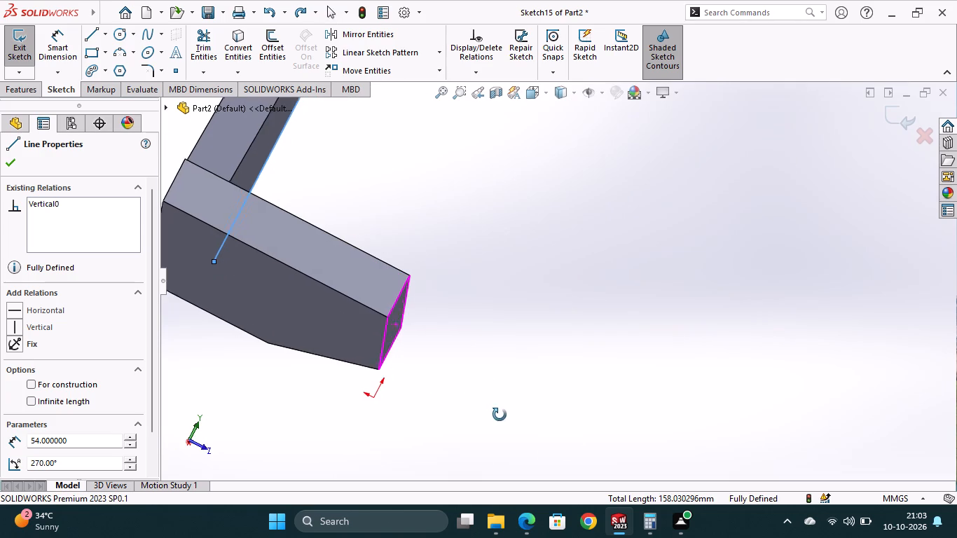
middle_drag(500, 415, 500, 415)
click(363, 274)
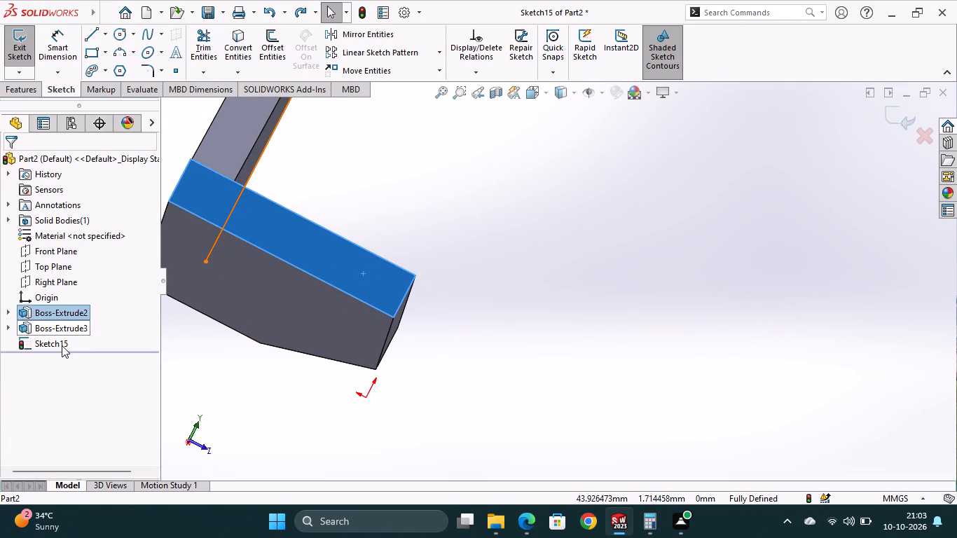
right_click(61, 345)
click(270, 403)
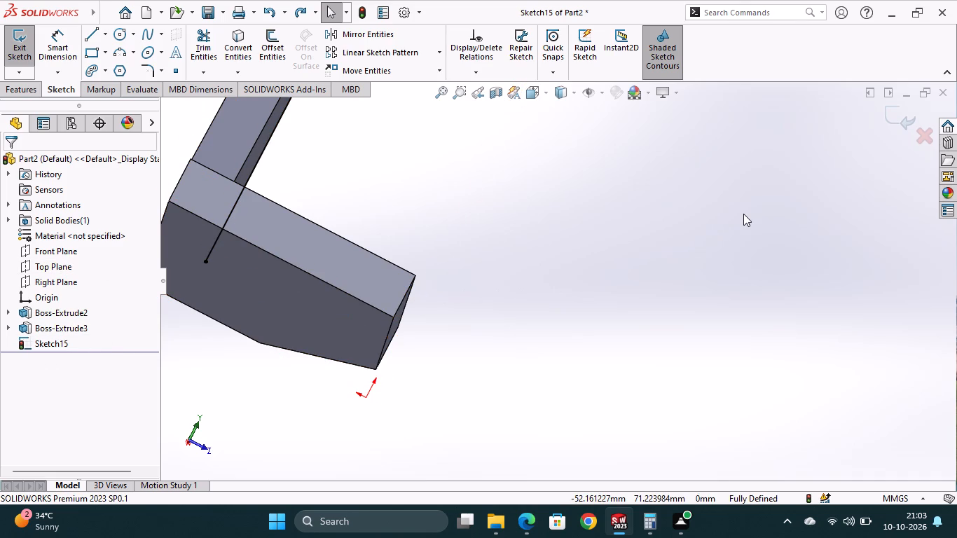
Leave the current sketch and draw a closed triangular gusset profile on the base plate's end face, about 54 mm high with a base about 37 mm long.
click(900, 115)
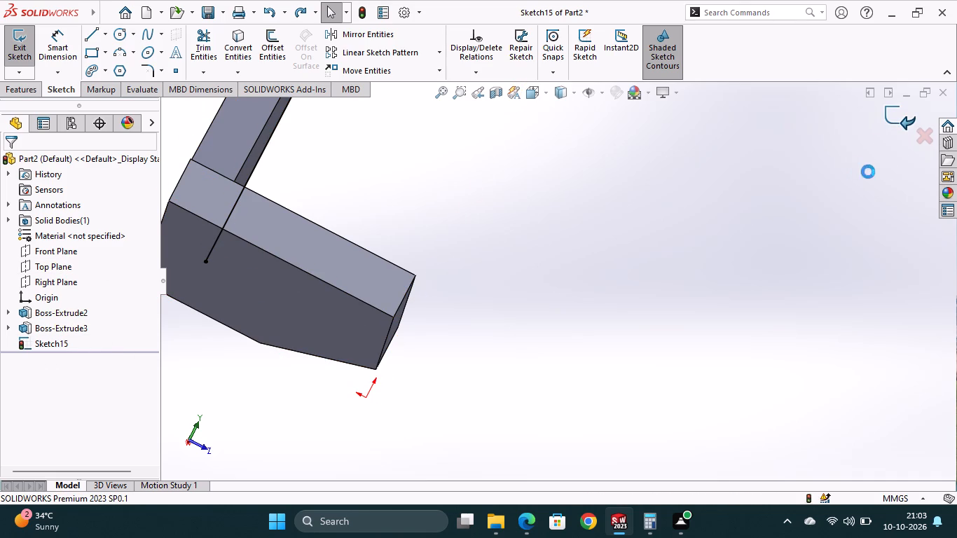
middle_drag(497, 263, 483, 322)
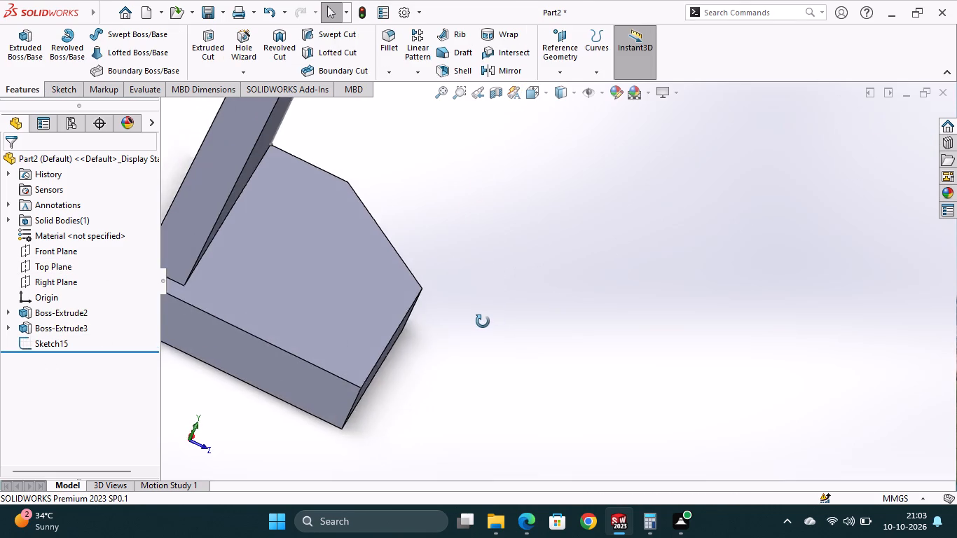
middle_drag(483, 322, 483, 322)
scroll(471, 310, down, 1)
middle_drag(471, 310, 486, 294)
scroll(488, 292, up, 1)
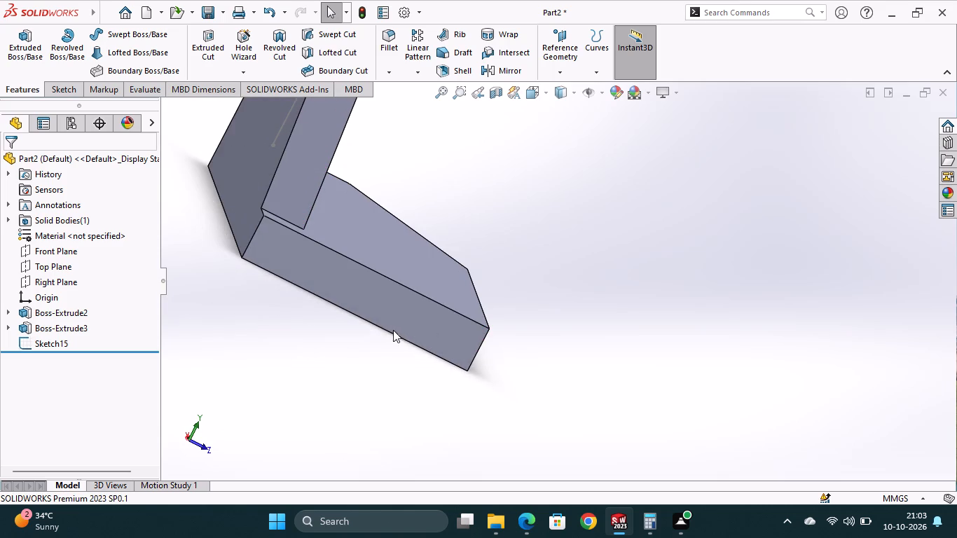
click(387, 317)
click(445, 276)
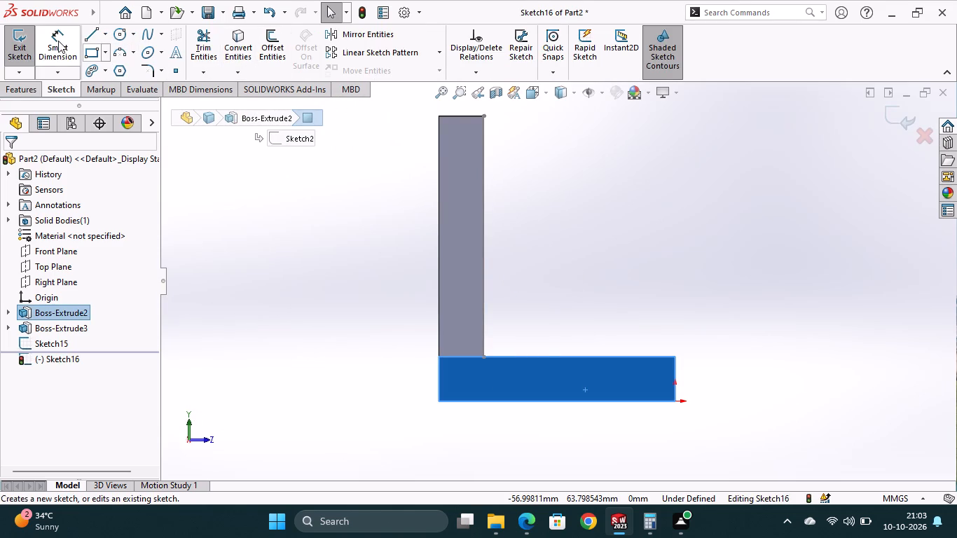
click(92, 31)
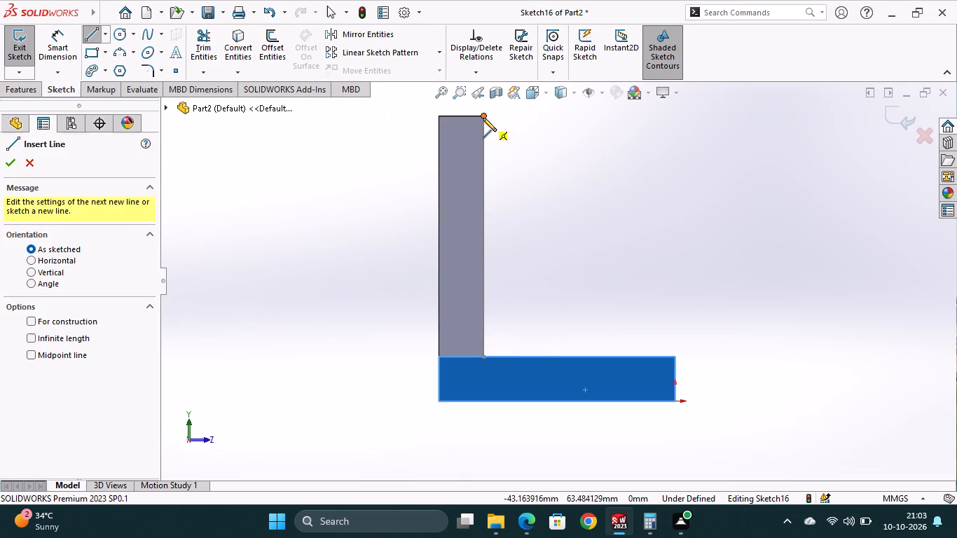
click(483, 118)
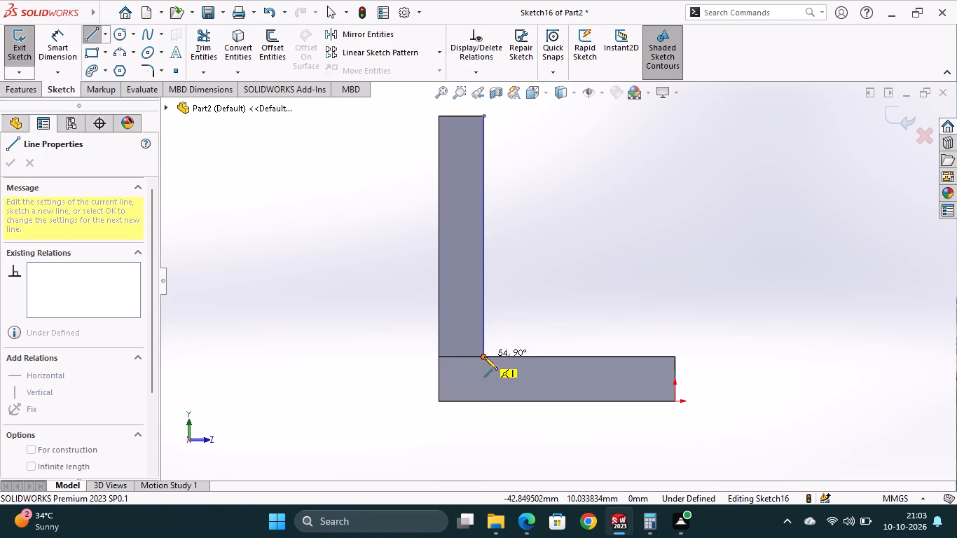
click(484, 357)
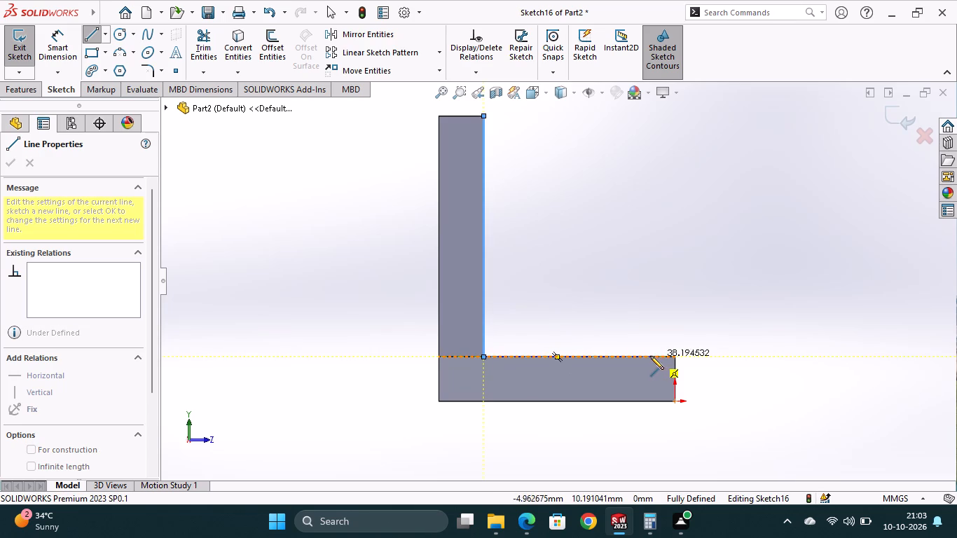
click(650, 356)
click(483, 116)
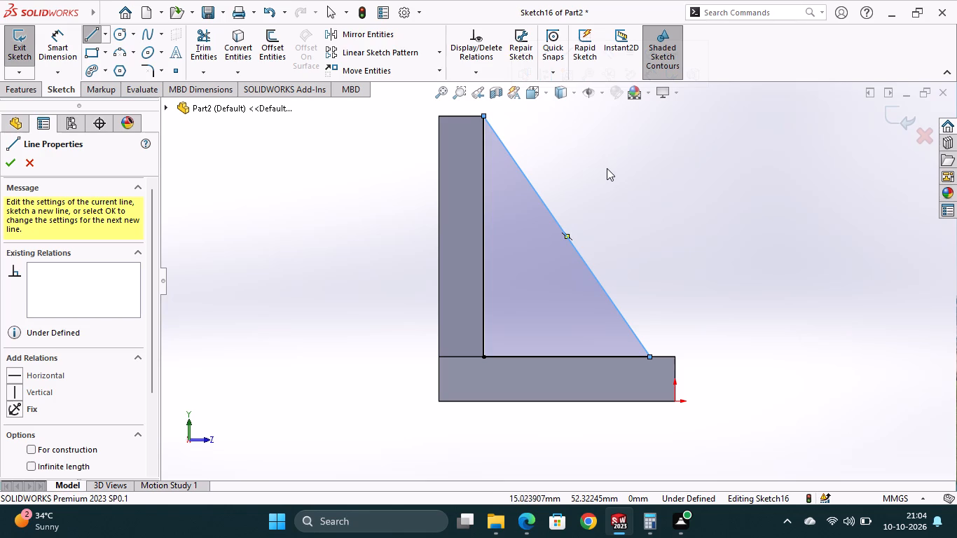
Dimension the gusset triangle's base line to 38 mm and exit the sketch.
click(59, 30)
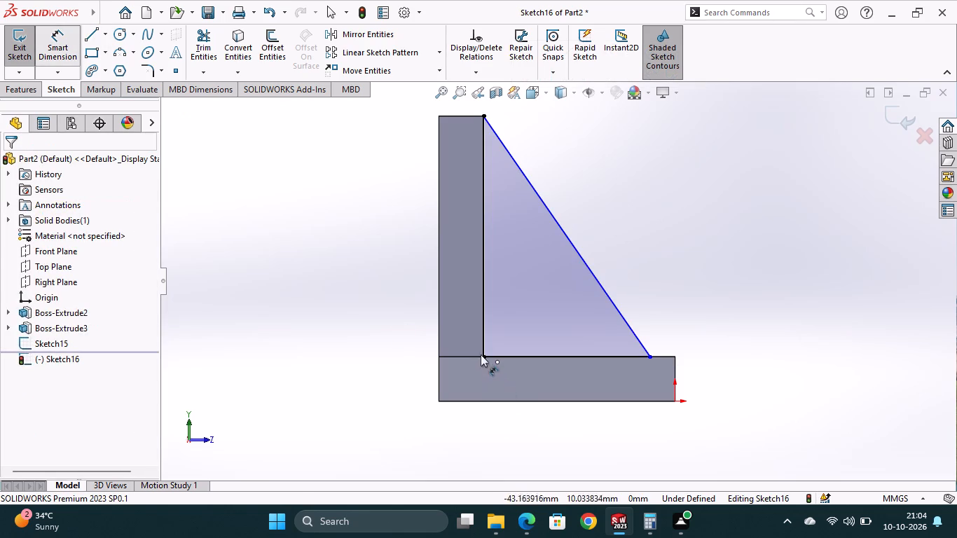
click(545, 356)
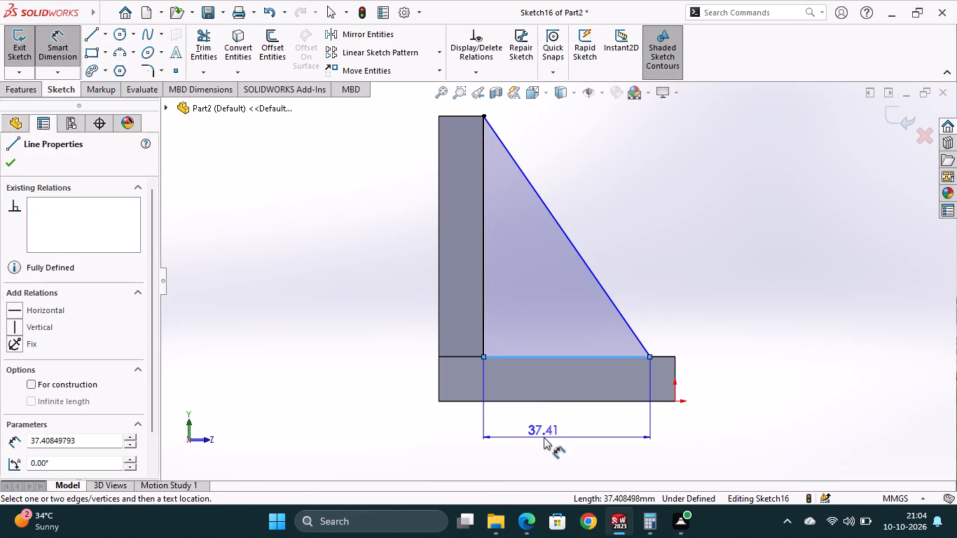
click(544, 438)
text(38)
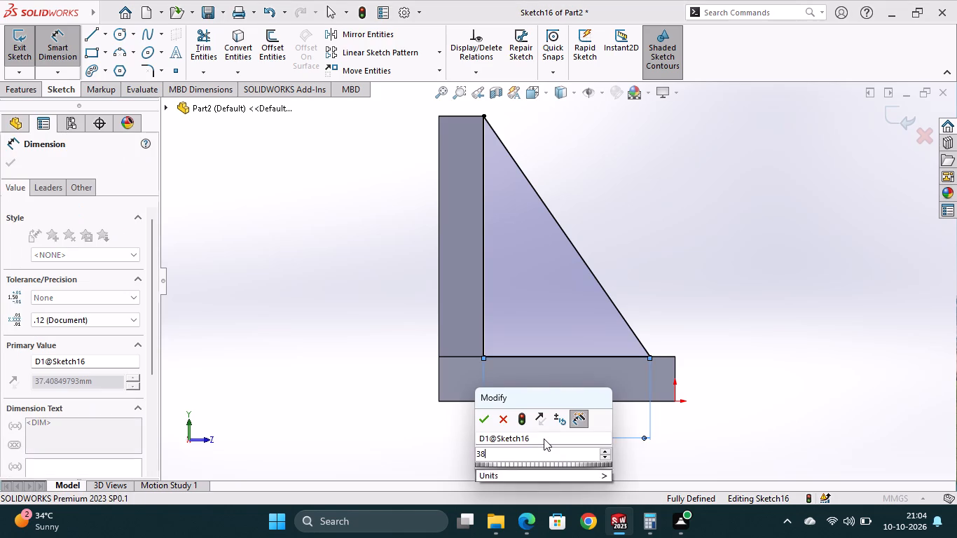
key(Return)
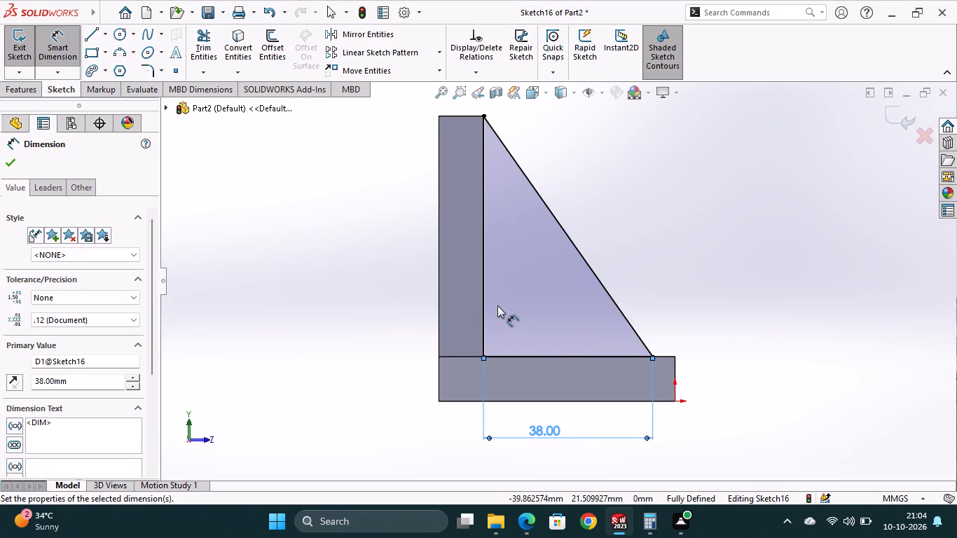
click(20, 51)
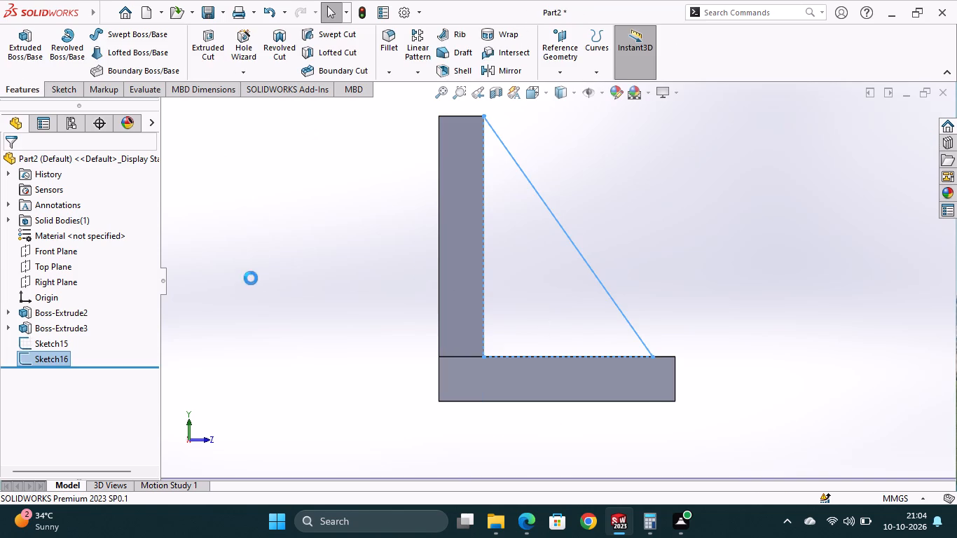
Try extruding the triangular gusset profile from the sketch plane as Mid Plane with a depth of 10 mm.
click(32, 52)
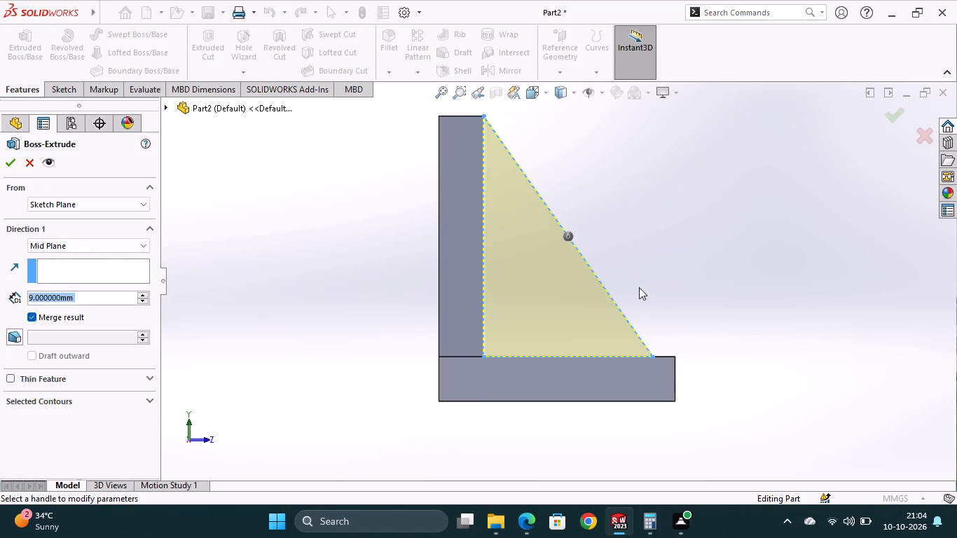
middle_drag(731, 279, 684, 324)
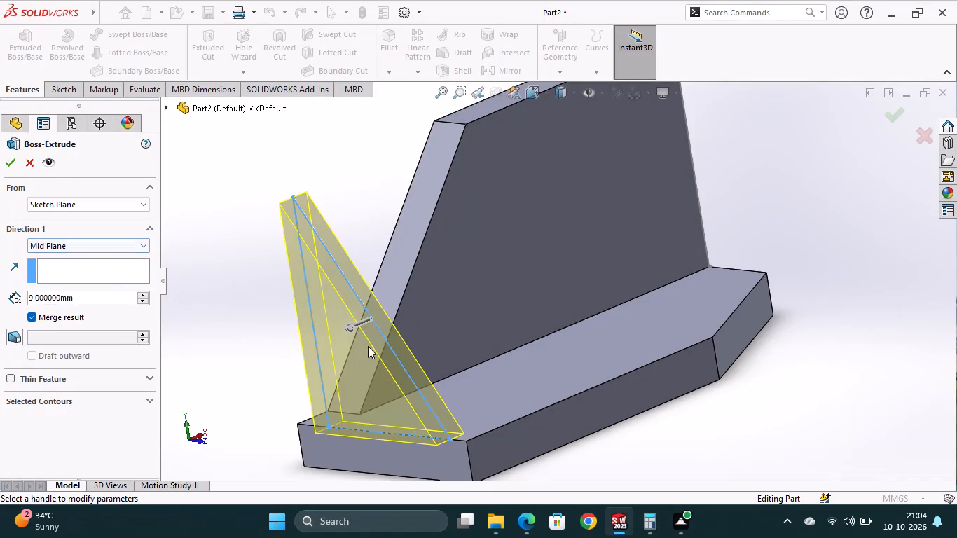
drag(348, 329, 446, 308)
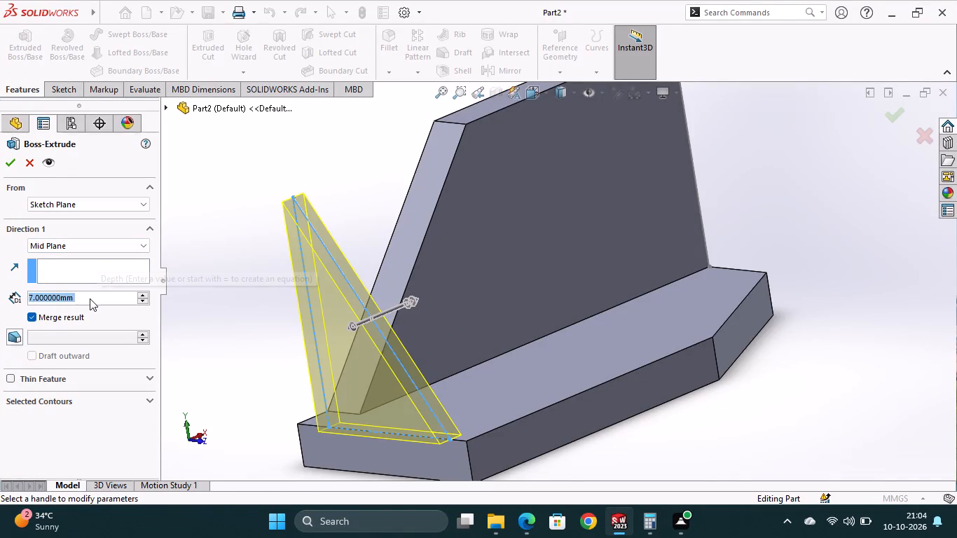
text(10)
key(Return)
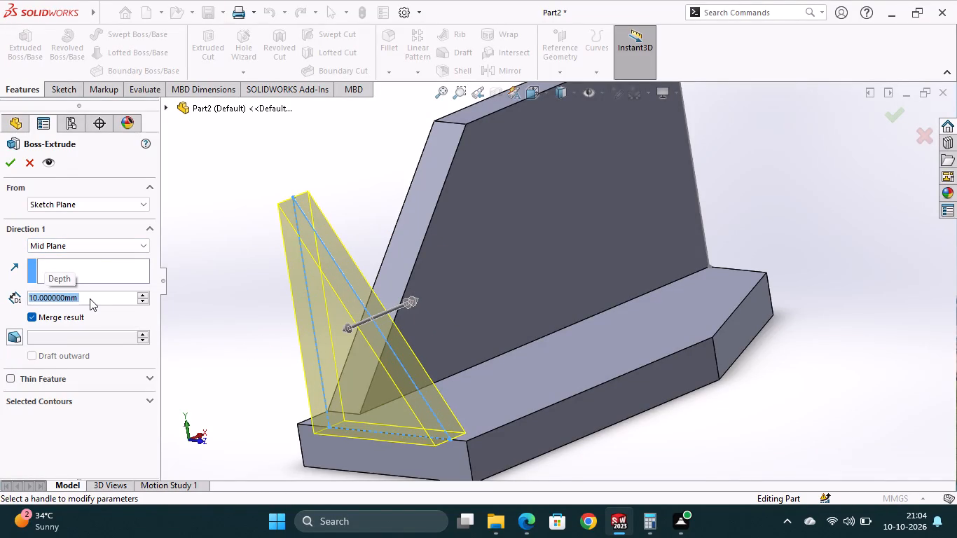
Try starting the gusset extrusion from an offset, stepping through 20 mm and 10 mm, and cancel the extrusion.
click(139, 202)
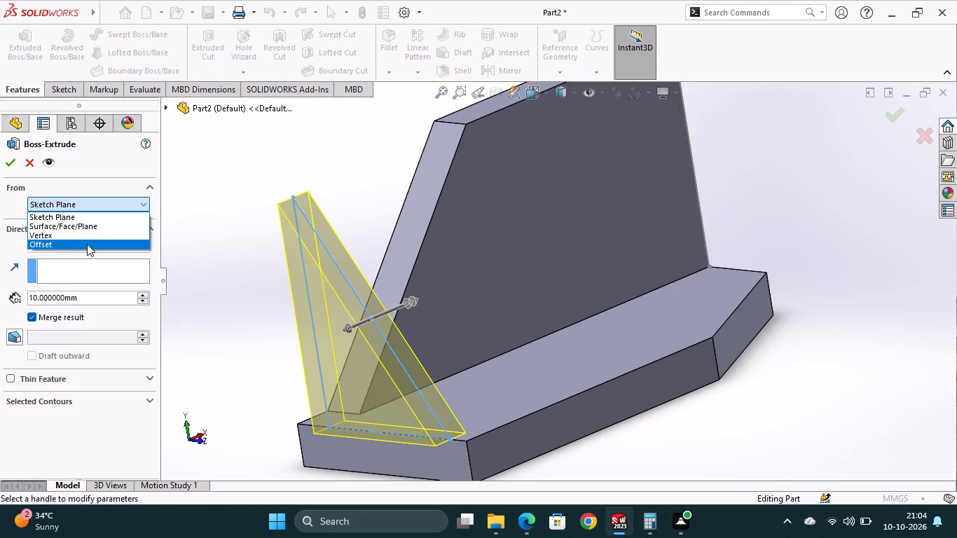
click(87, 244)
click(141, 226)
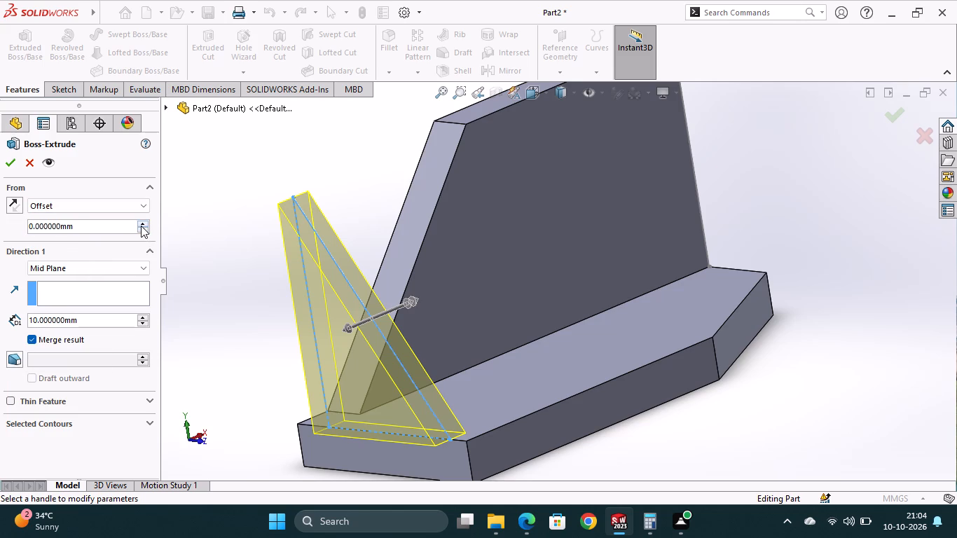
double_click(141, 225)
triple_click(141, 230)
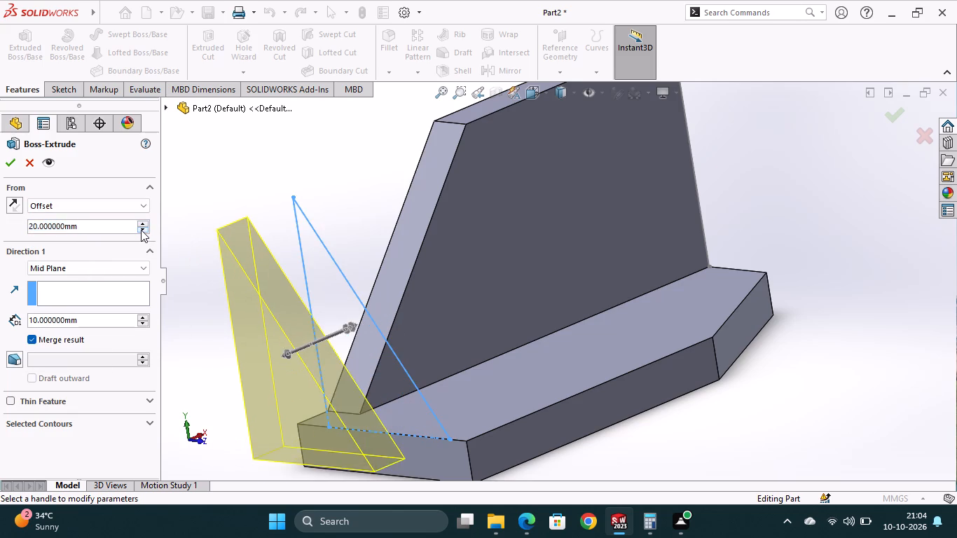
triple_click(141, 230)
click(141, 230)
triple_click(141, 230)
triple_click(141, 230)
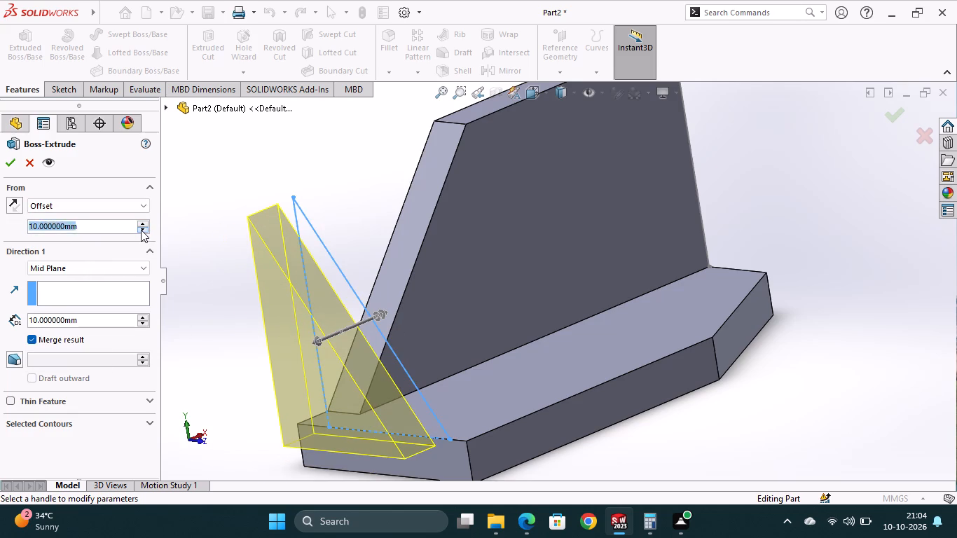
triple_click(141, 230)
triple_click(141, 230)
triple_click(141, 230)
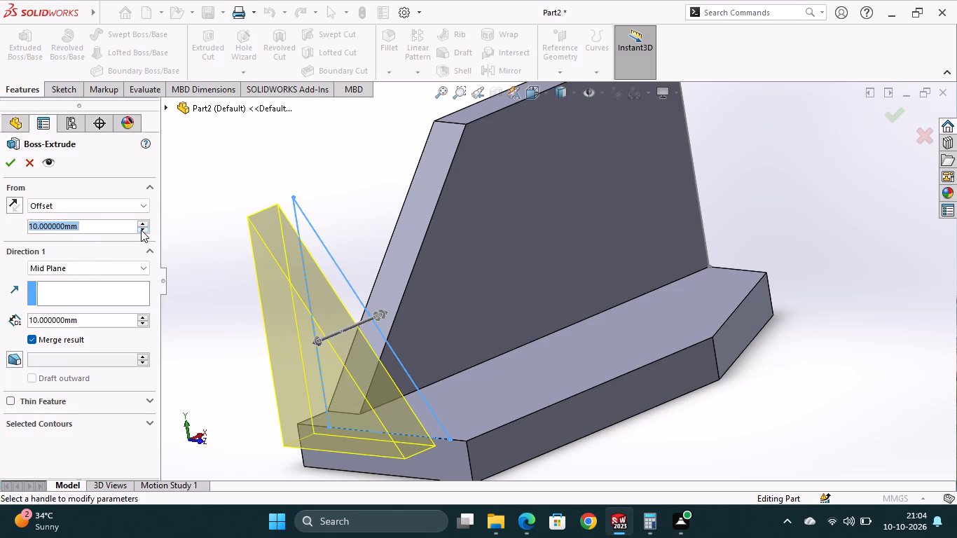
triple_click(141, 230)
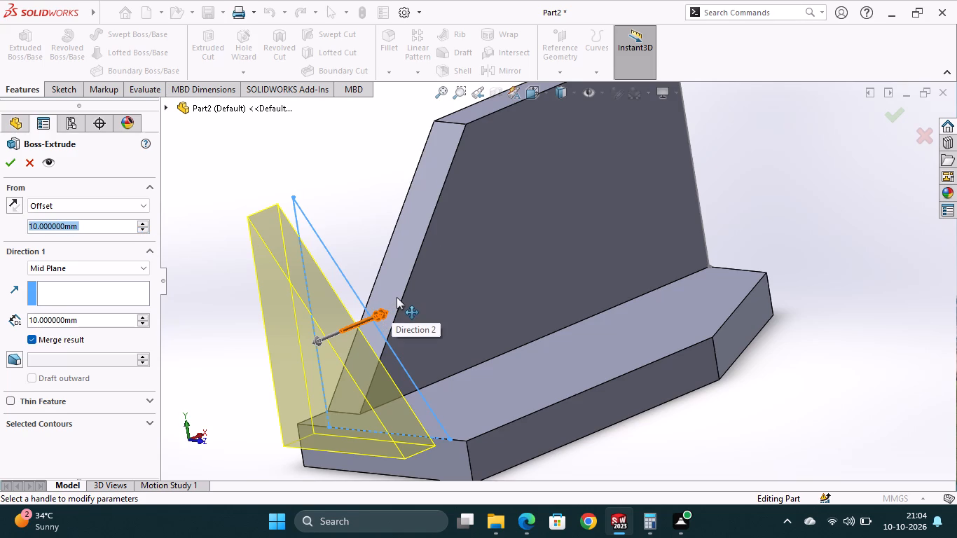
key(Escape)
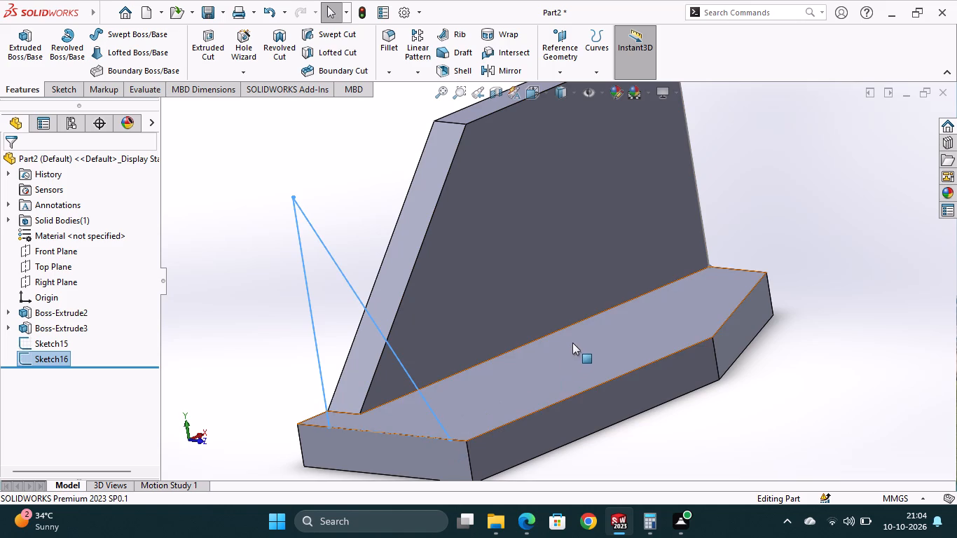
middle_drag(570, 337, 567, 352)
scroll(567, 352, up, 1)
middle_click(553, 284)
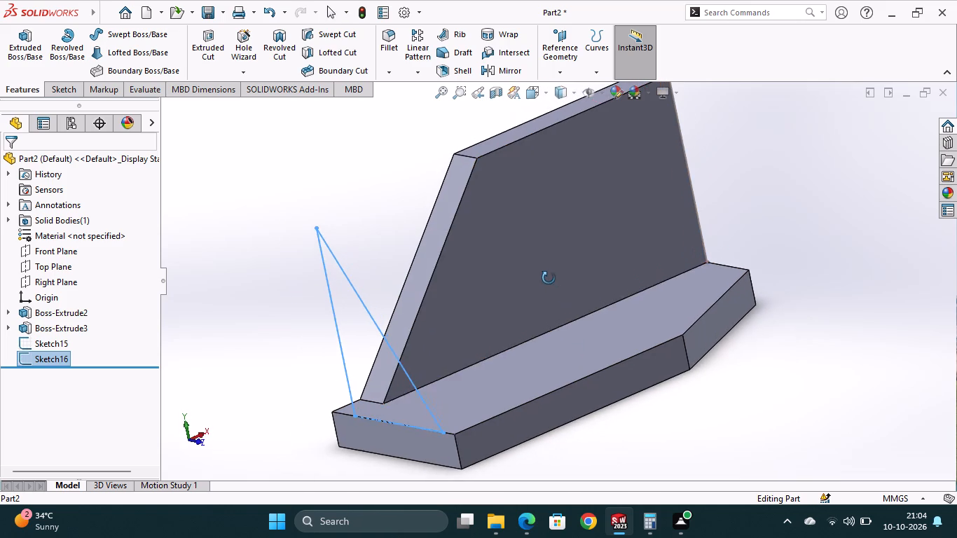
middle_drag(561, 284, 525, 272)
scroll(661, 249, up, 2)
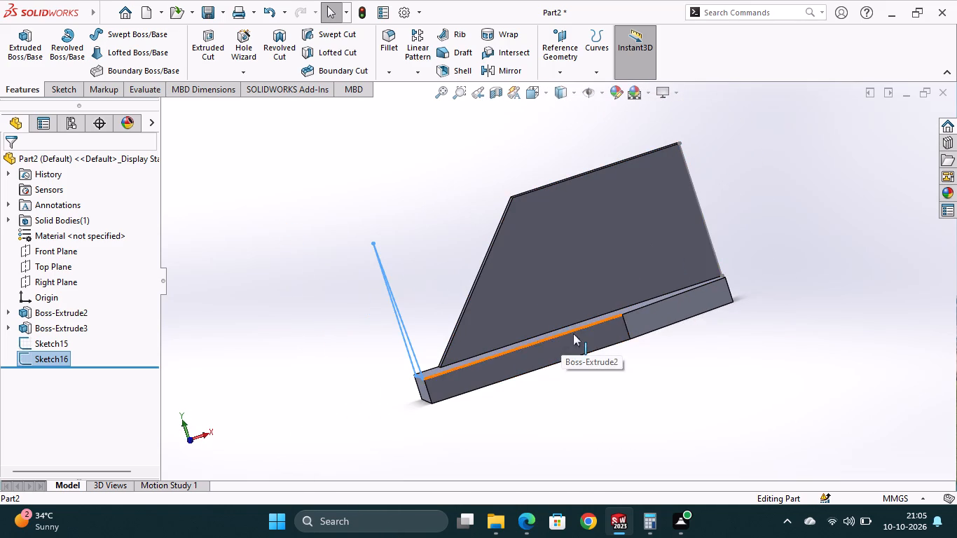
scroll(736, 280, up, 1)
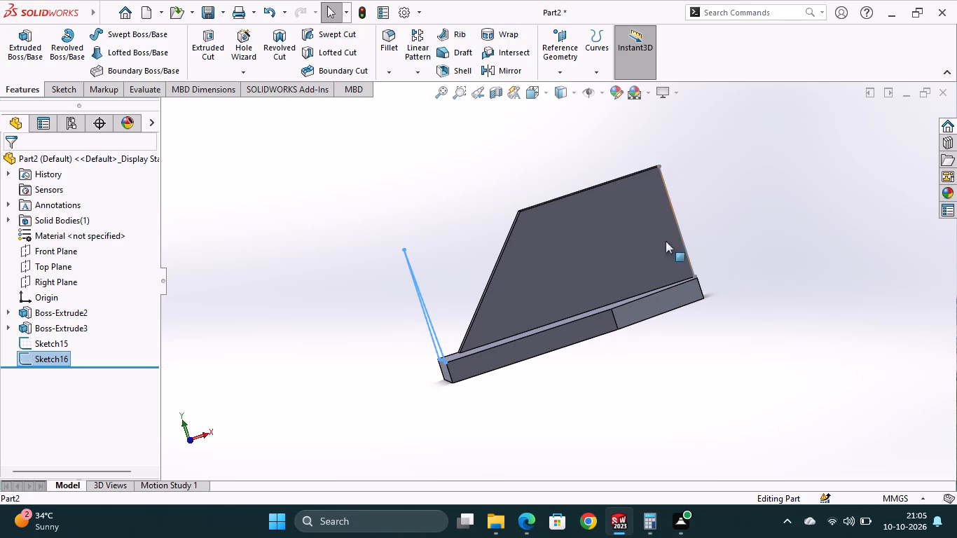
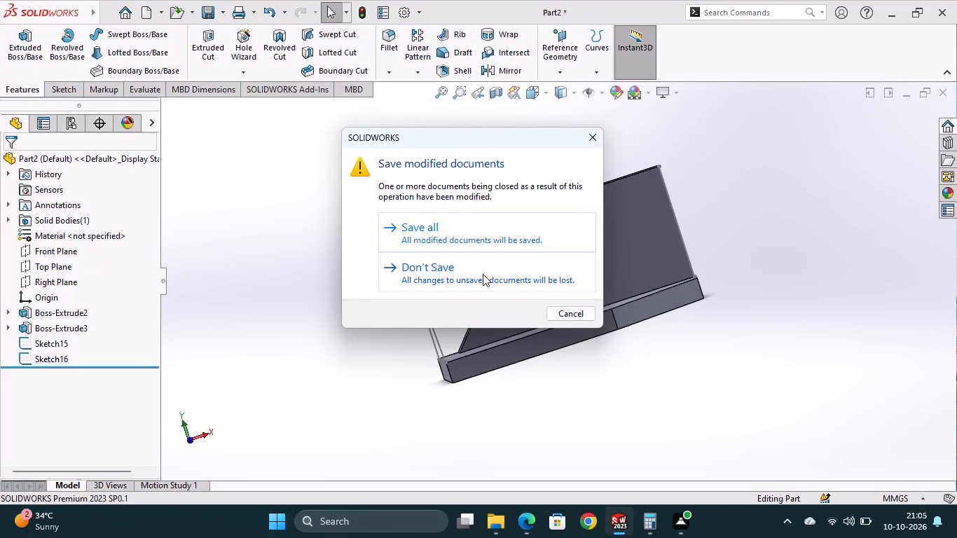
Close the current bracket part without saving its changes and create a new part document.
click(483, 274)
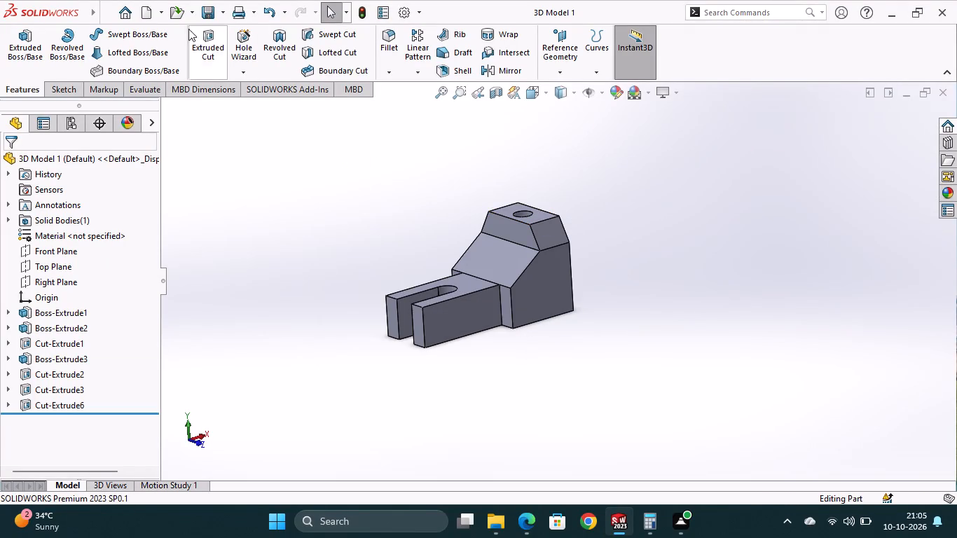
click(146, 13)
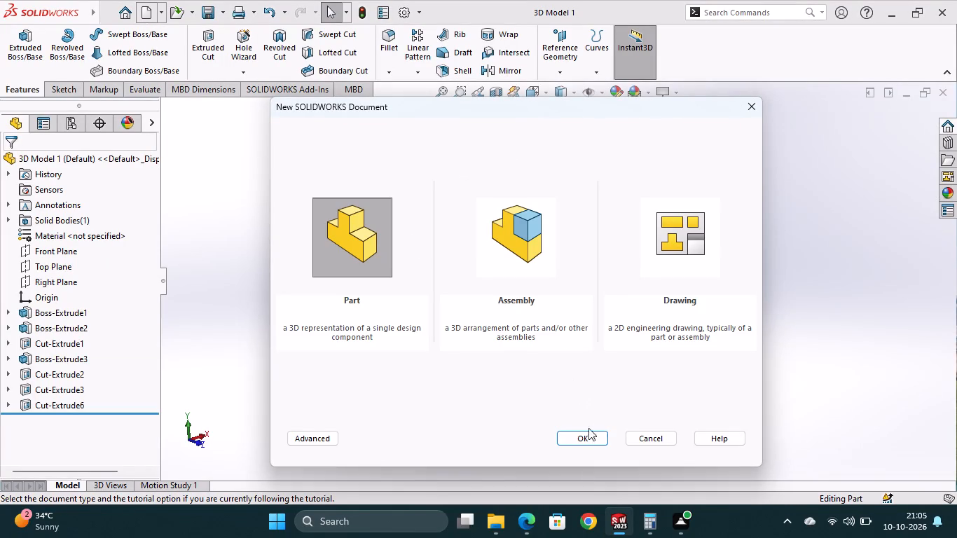
click(586, 432)
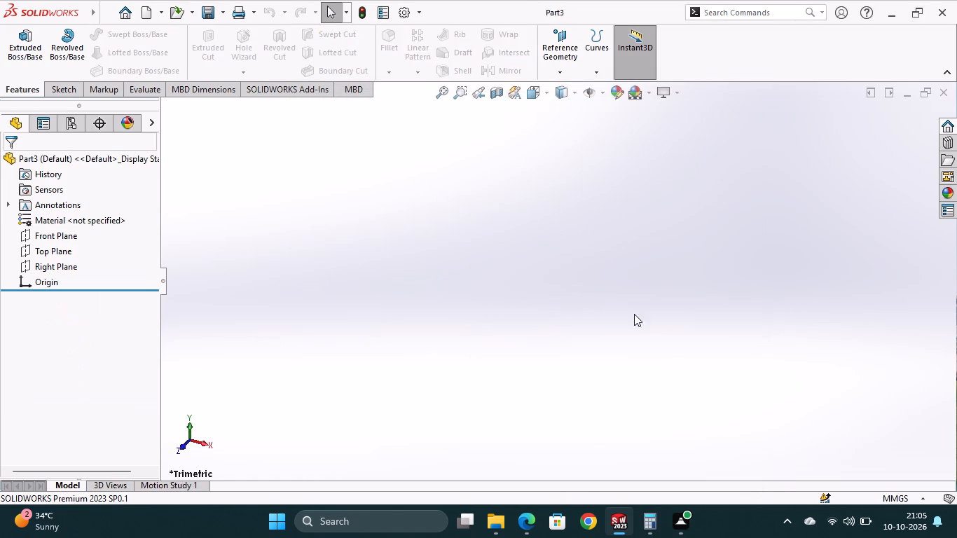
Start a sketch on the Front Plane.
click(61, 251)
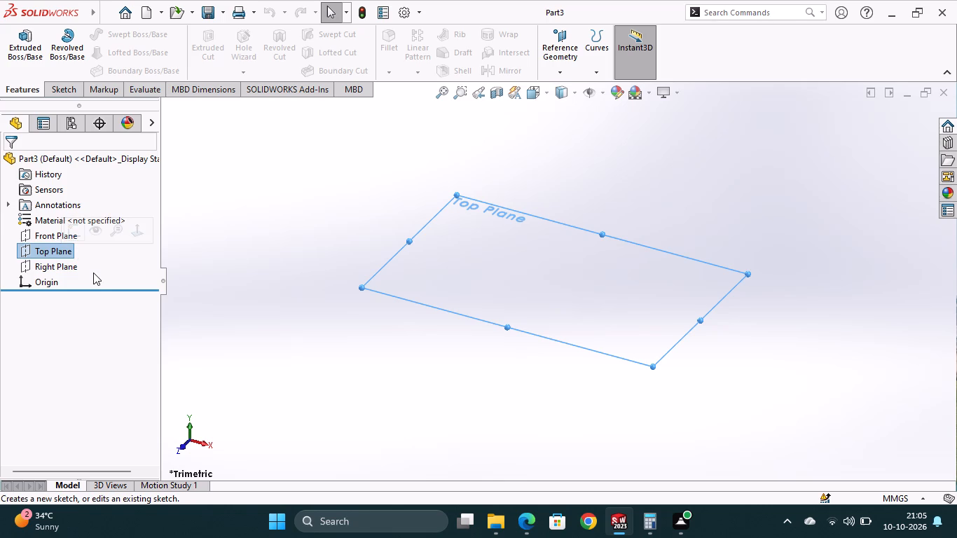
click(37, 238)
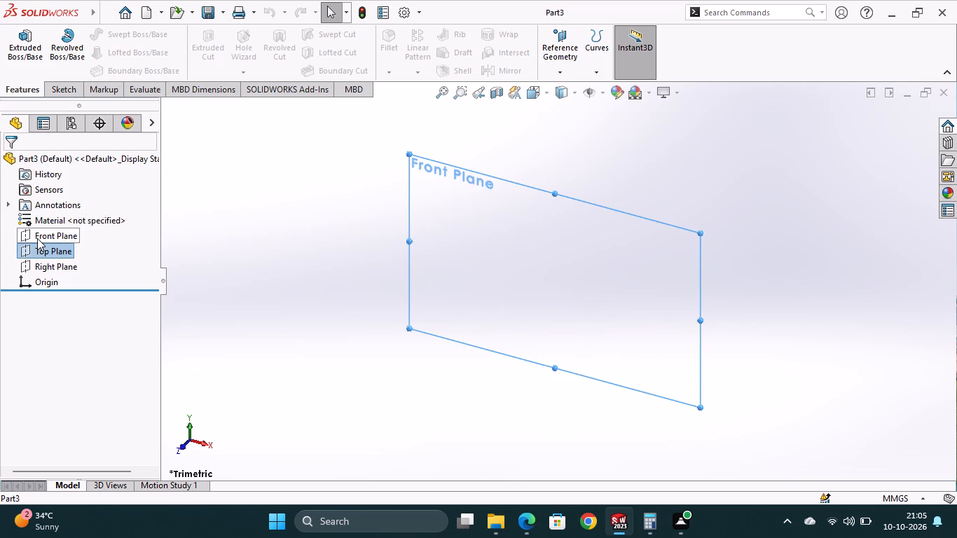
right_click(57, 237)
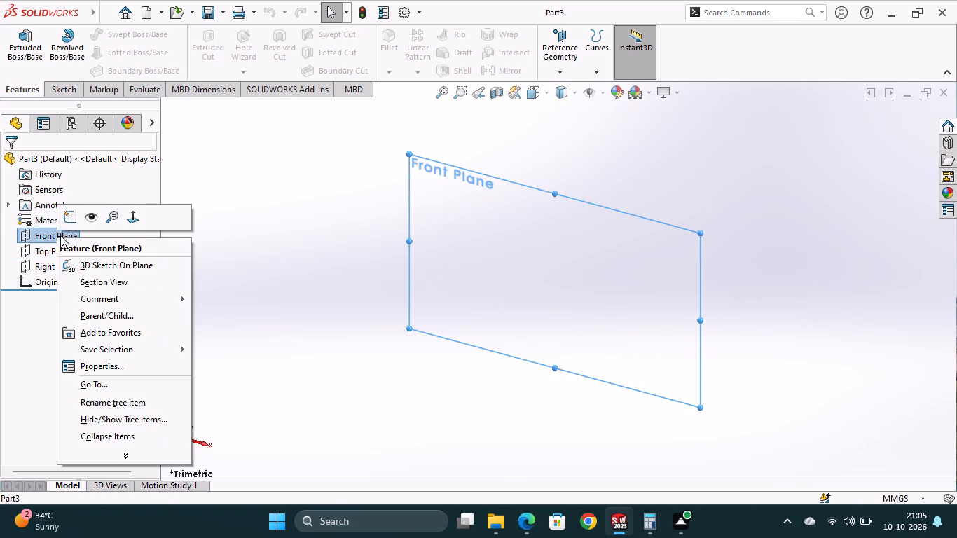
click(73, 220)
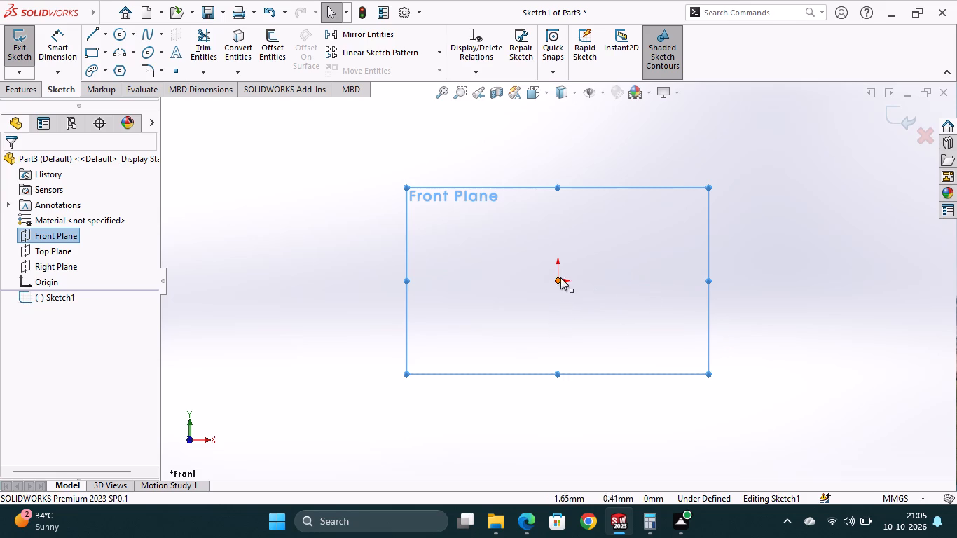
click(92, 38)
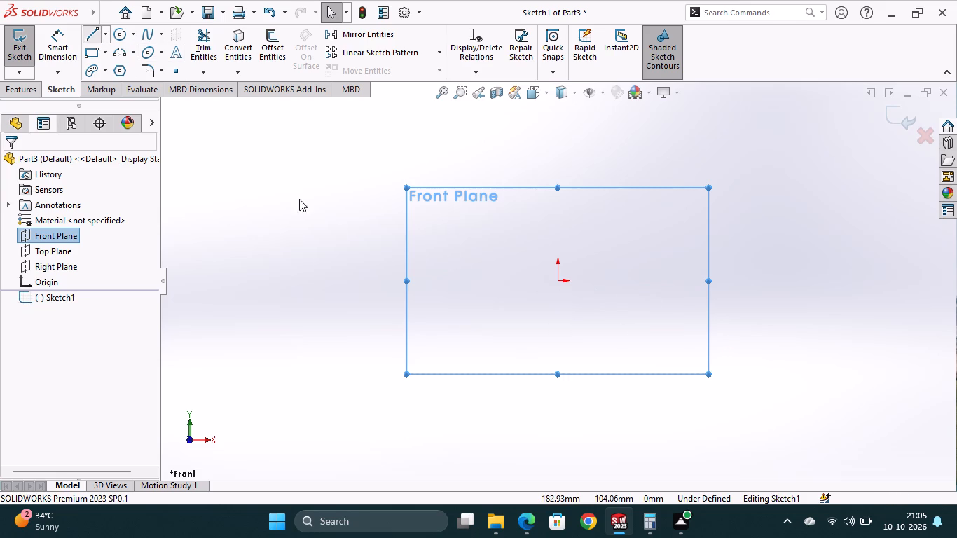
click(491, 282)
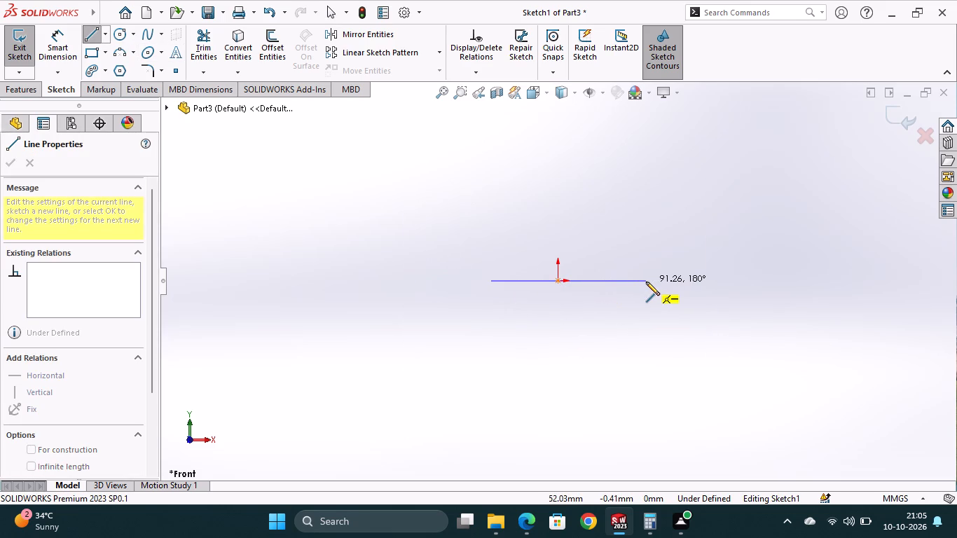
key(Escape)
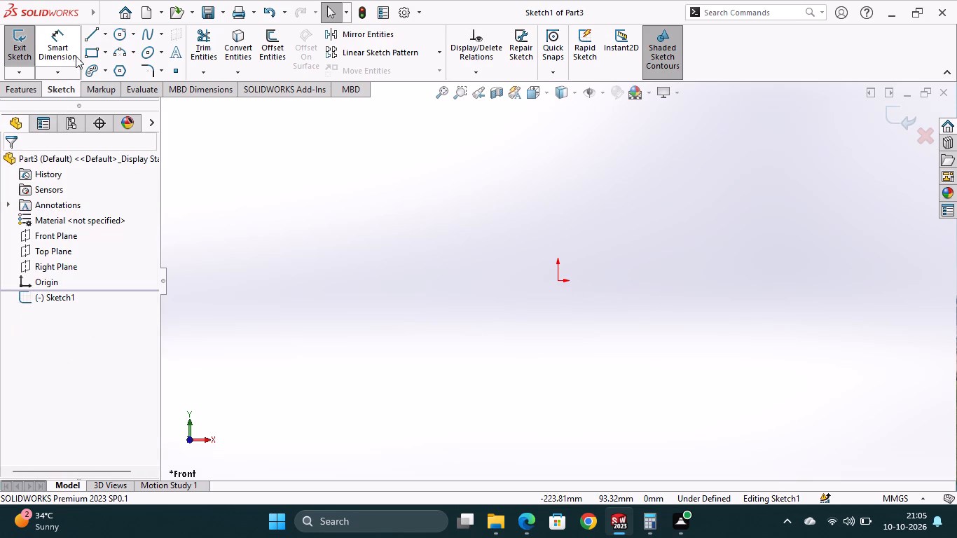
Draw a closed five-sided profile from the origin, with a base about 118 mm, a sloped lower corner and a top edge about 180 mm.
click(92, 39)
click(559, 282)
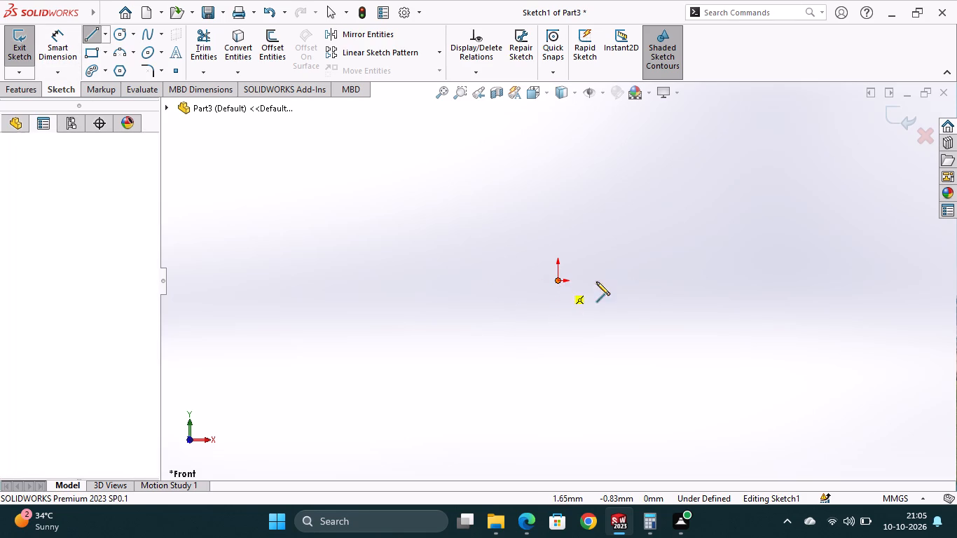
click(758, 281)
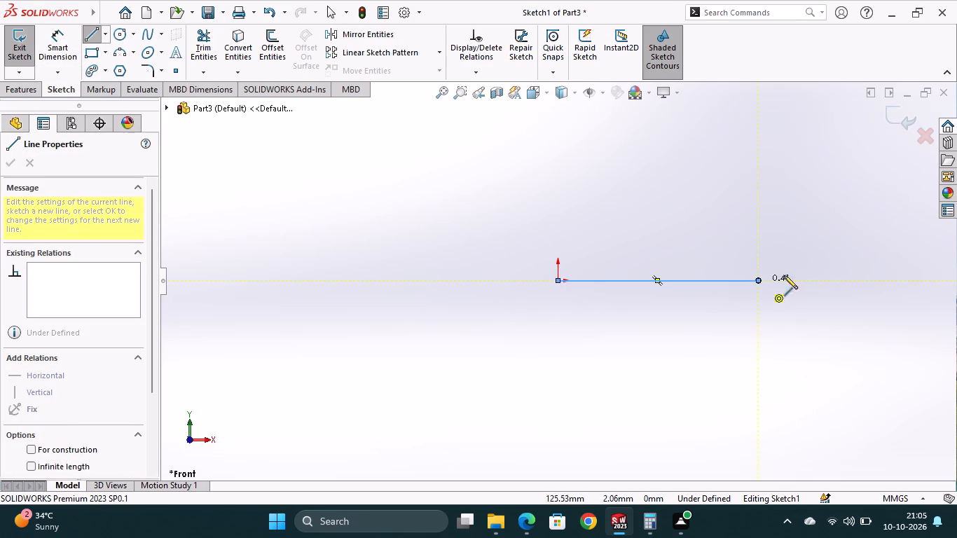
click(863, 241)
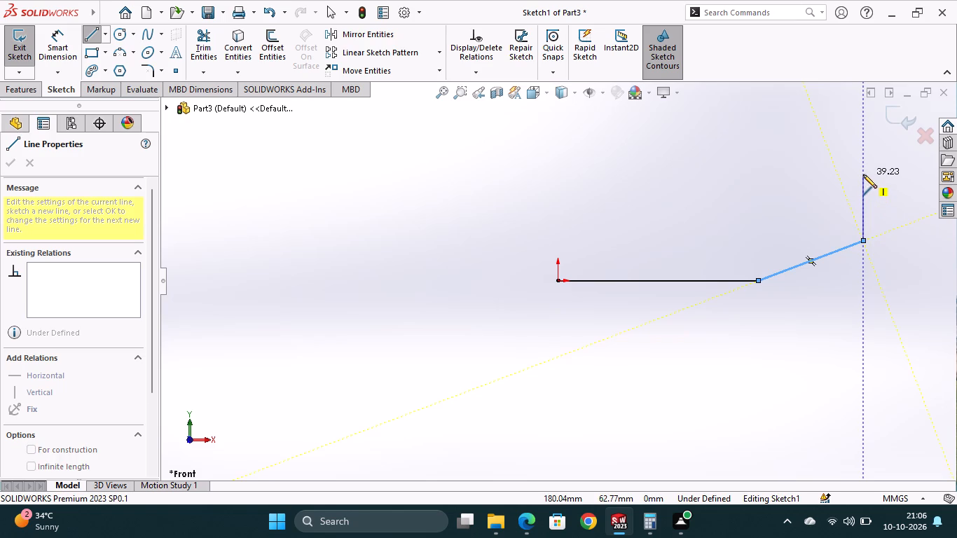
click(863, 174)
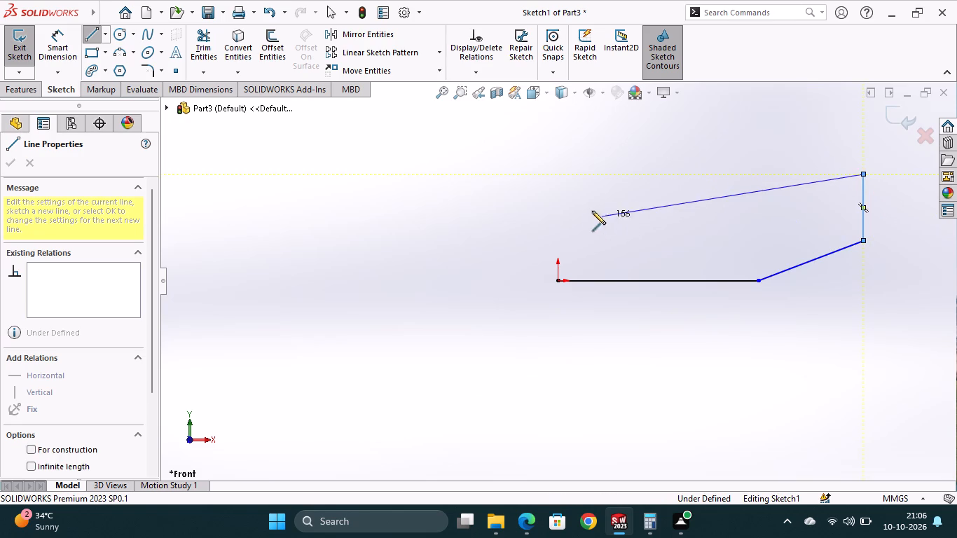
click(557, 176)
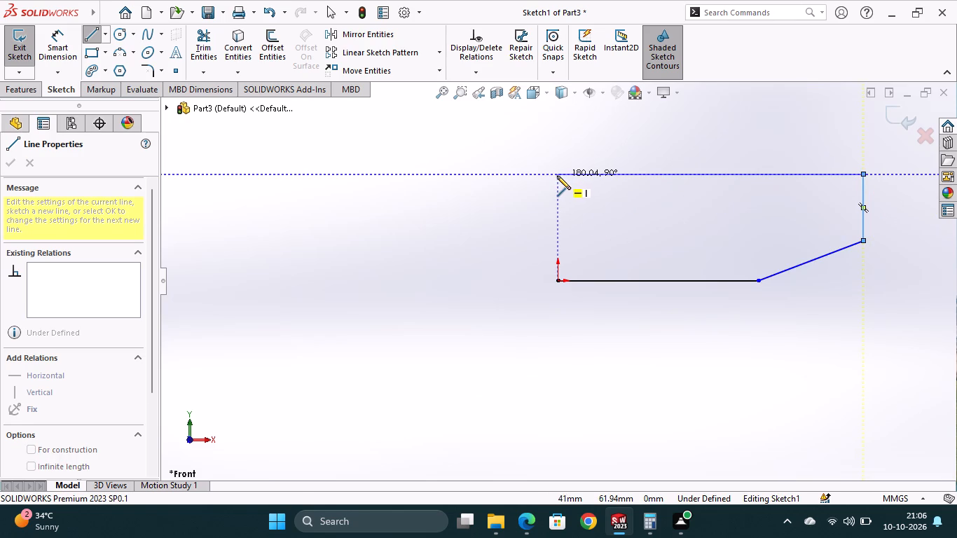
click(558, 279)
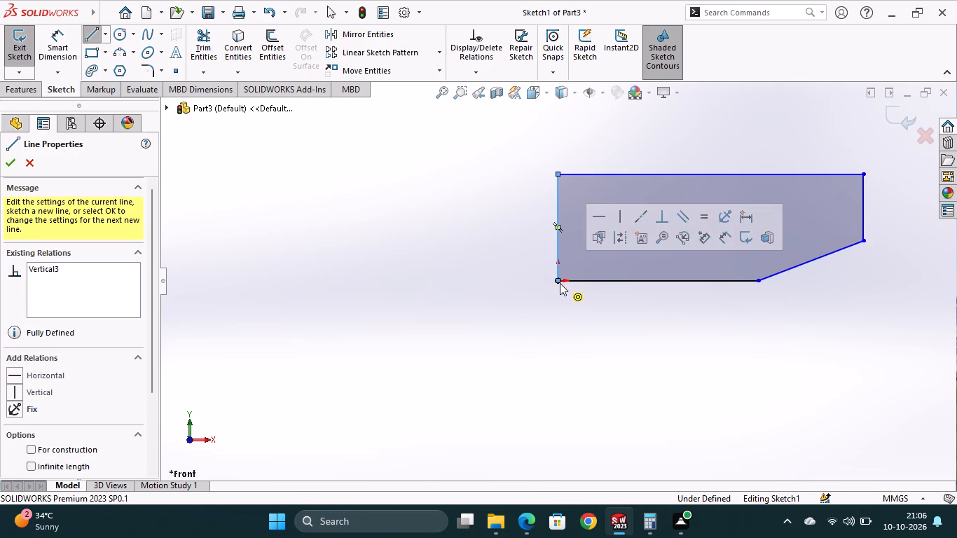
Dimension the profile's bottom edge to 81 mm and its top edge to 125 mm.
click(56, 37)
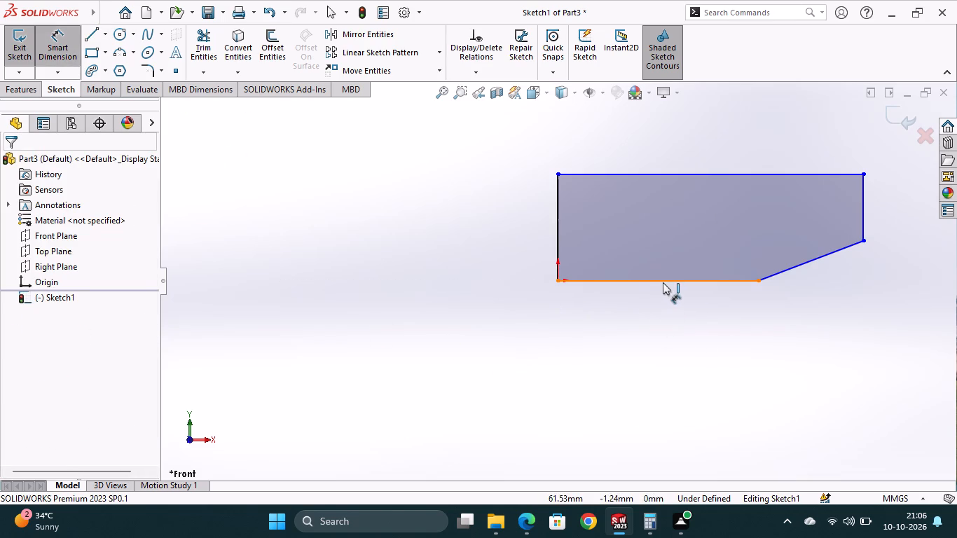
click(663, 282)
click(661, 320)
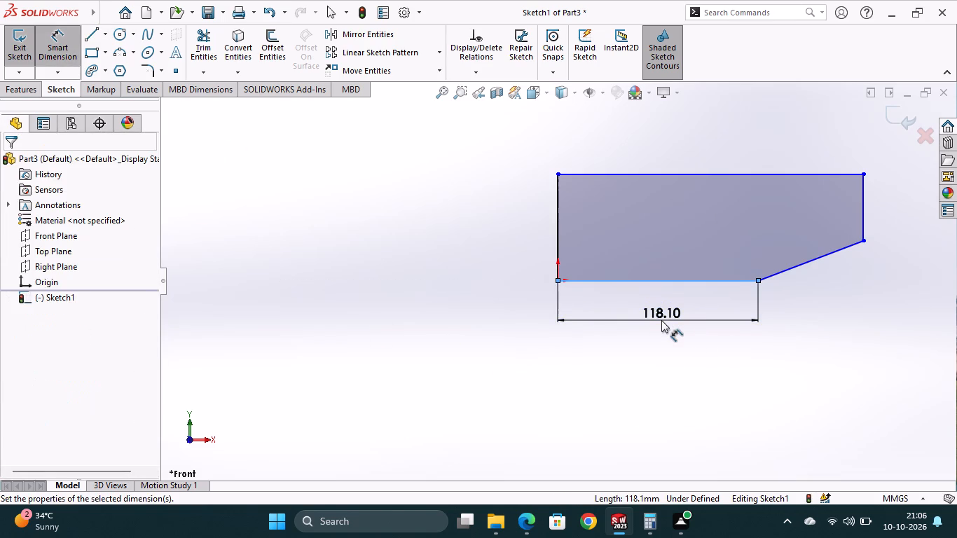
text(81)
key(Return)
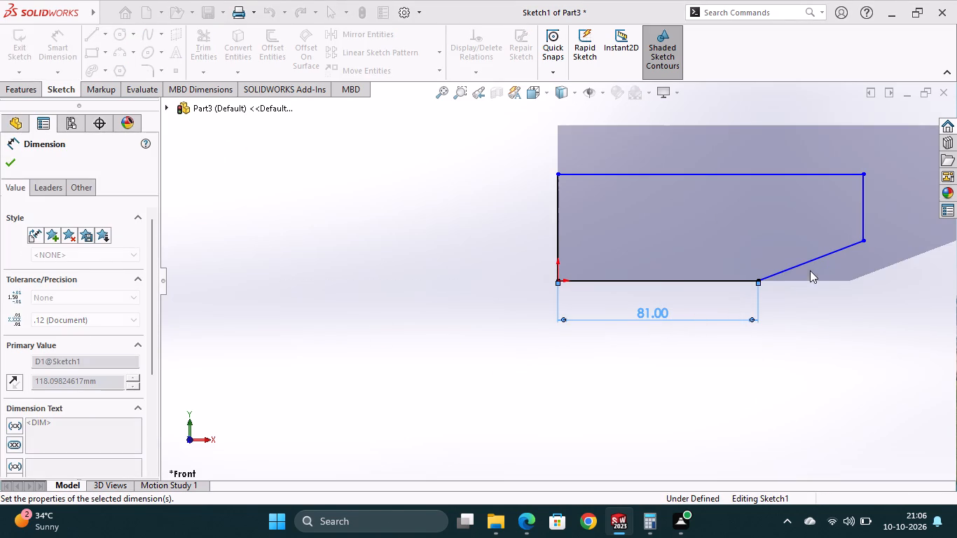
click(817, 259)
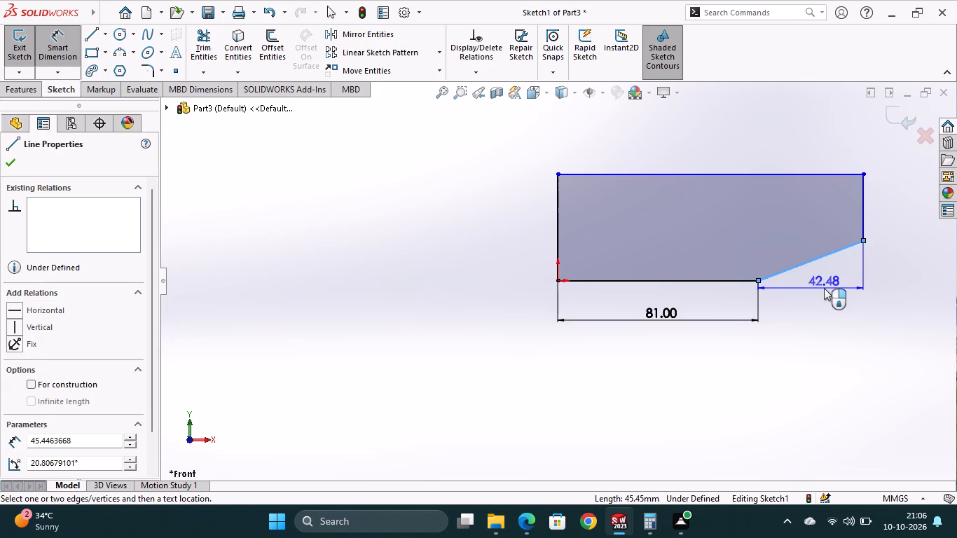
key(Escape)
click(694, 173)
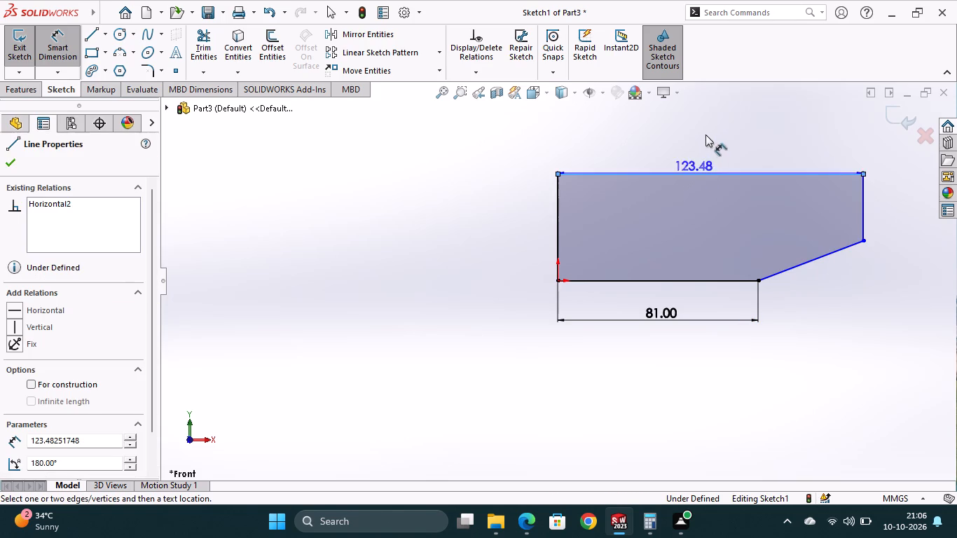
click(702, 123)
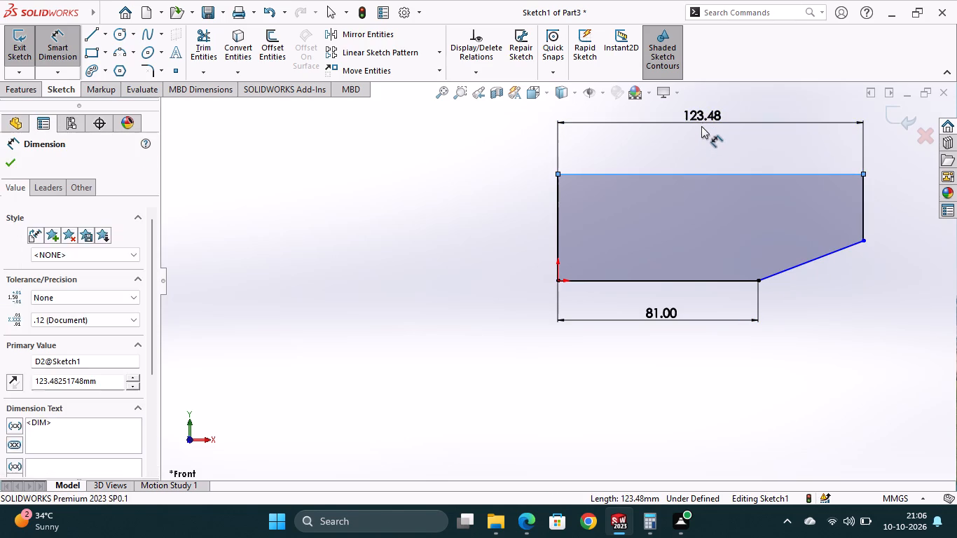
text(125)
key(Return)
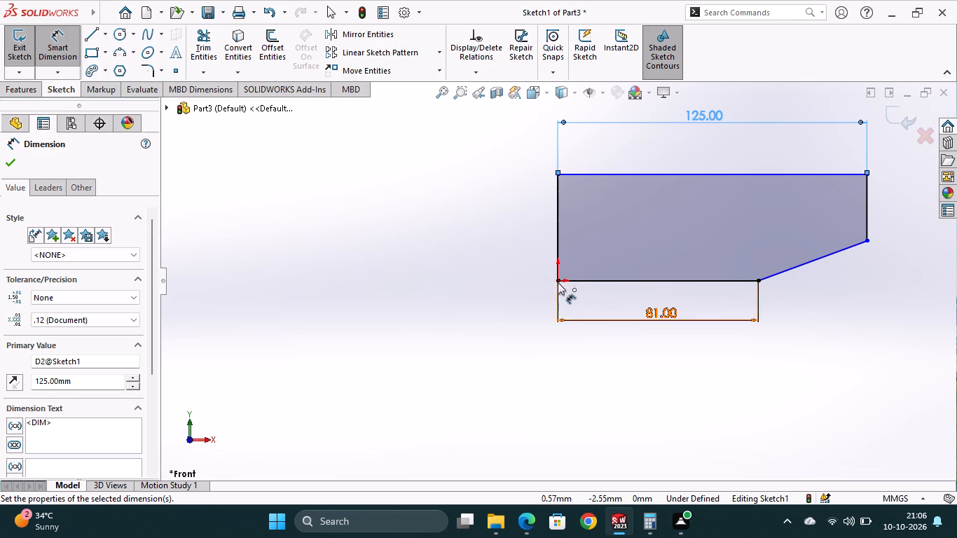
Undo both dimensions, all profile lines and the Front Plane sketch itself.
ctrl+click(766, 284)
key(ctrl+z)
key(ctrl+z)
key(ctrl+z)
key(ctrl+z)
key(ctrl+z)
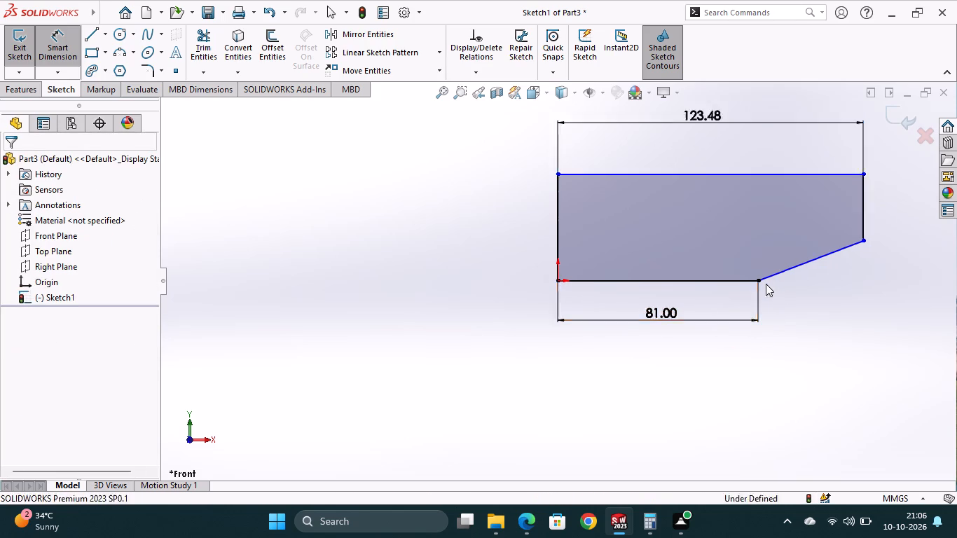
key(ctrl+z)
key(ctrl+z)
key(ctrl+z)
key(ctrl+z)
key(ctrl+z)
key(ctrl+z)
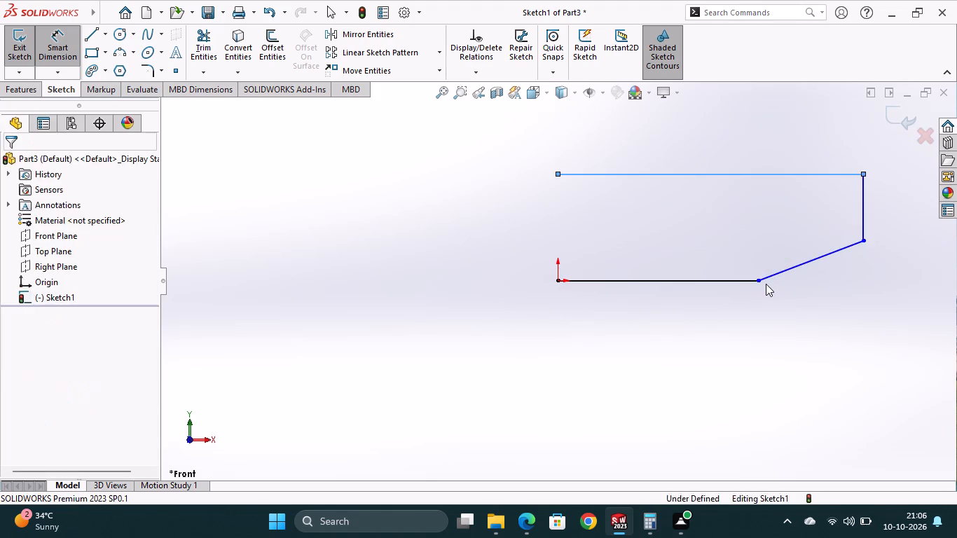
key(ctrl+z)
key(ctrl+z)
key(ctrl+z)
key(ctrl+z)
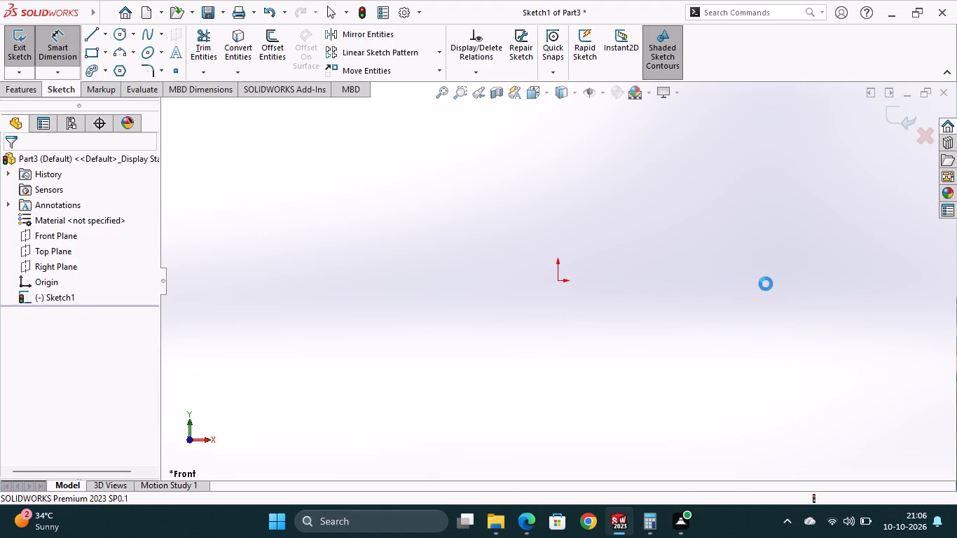
Start a sketch on the Right Plane and draw a vertical line about 69 mm long up from the origin.
click(59, 267)
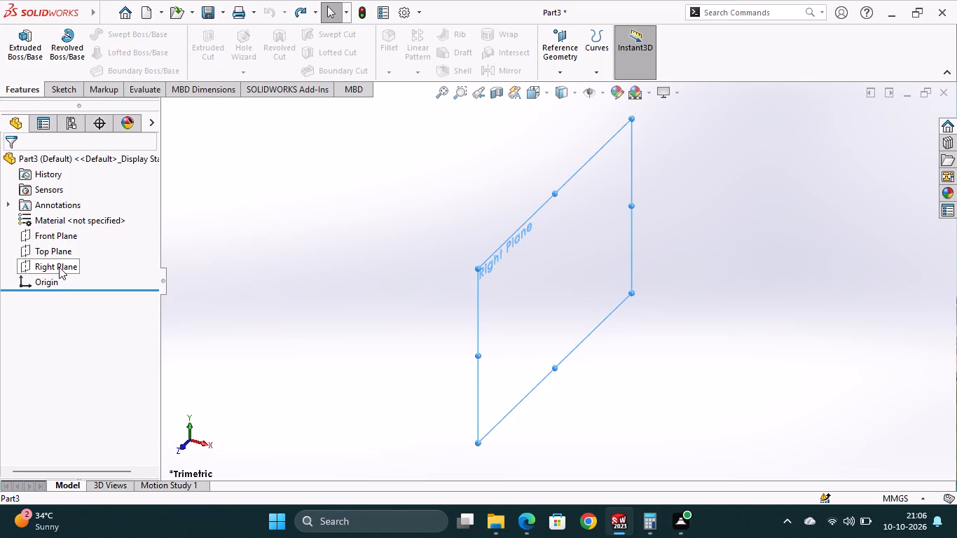
click(74, 250)
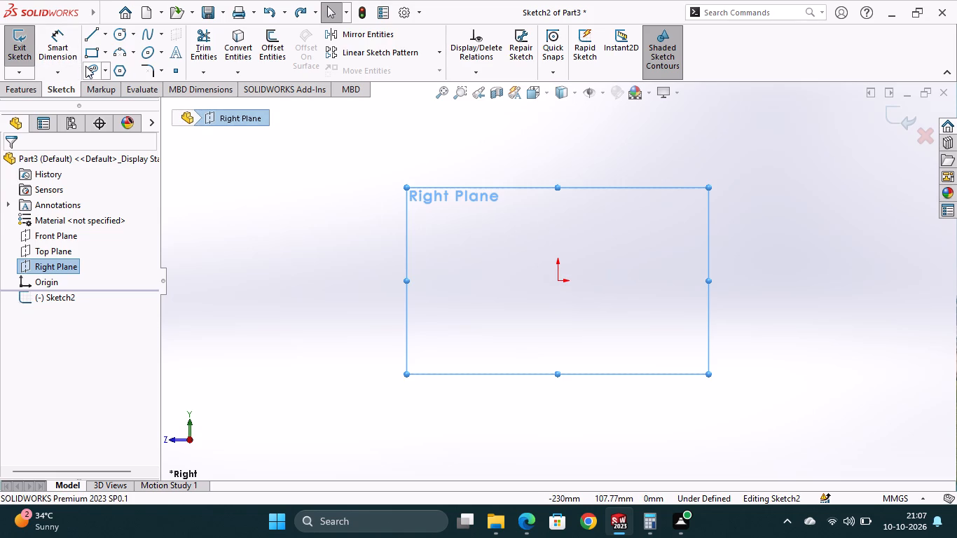
click(88, 39)
click(559, 280)
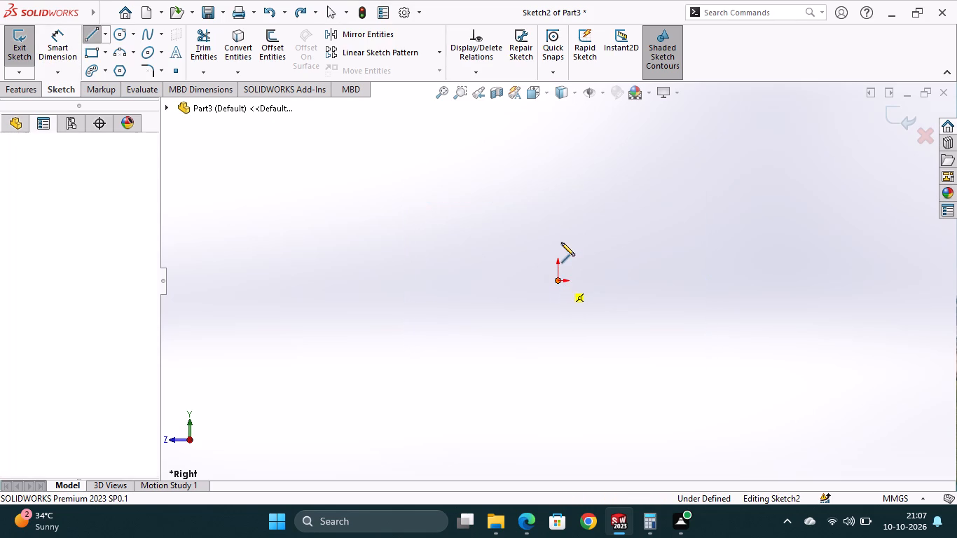
click(558, 163)
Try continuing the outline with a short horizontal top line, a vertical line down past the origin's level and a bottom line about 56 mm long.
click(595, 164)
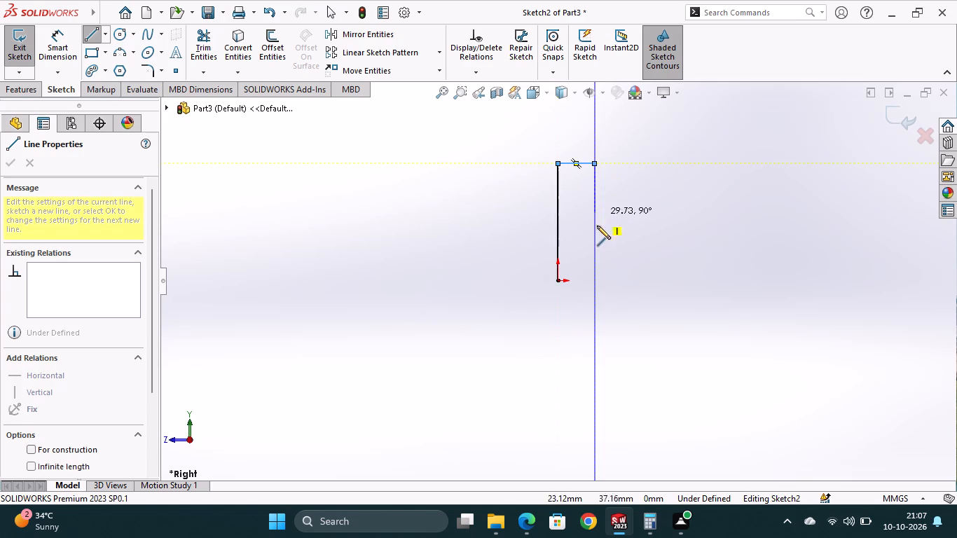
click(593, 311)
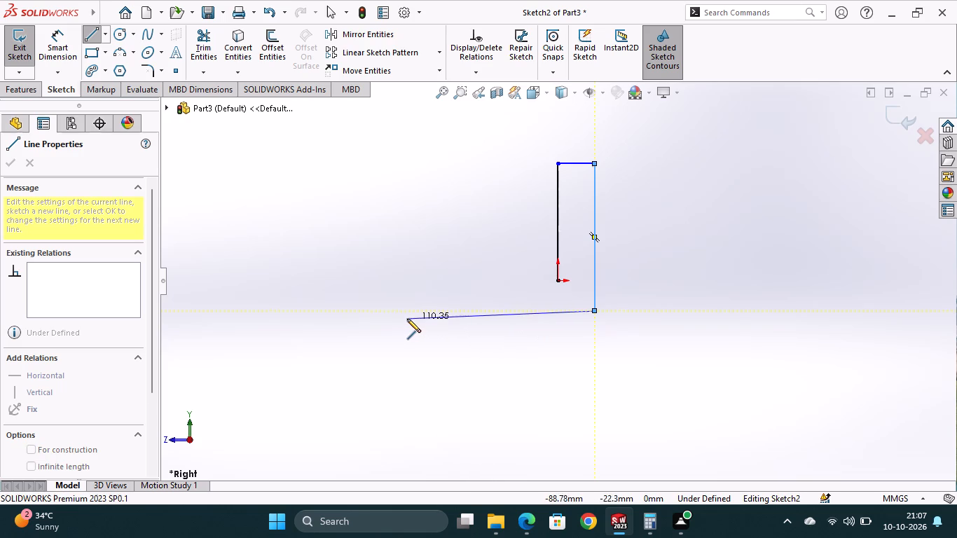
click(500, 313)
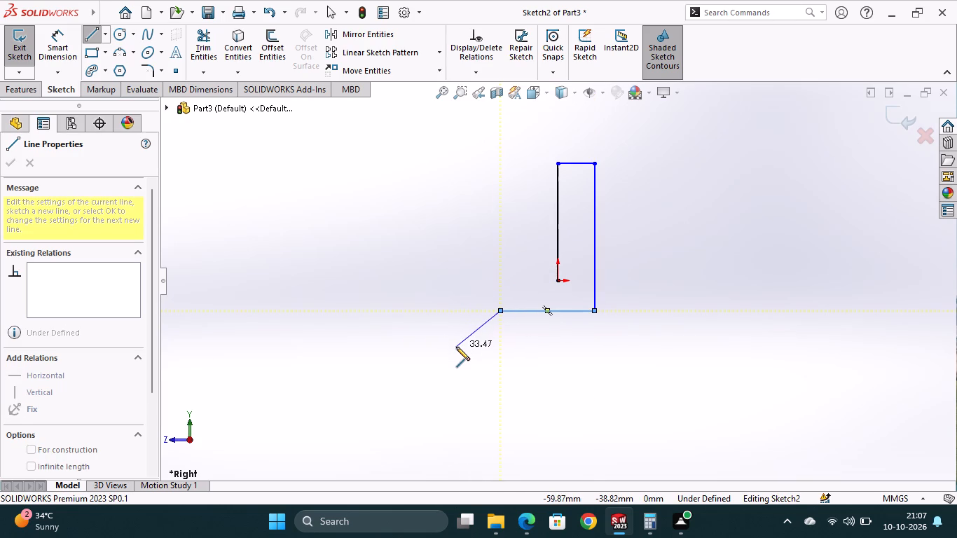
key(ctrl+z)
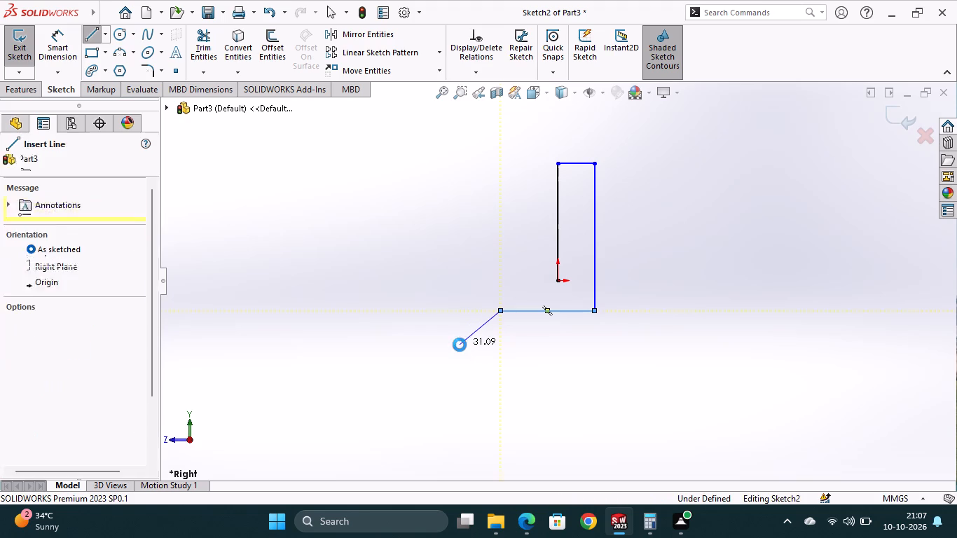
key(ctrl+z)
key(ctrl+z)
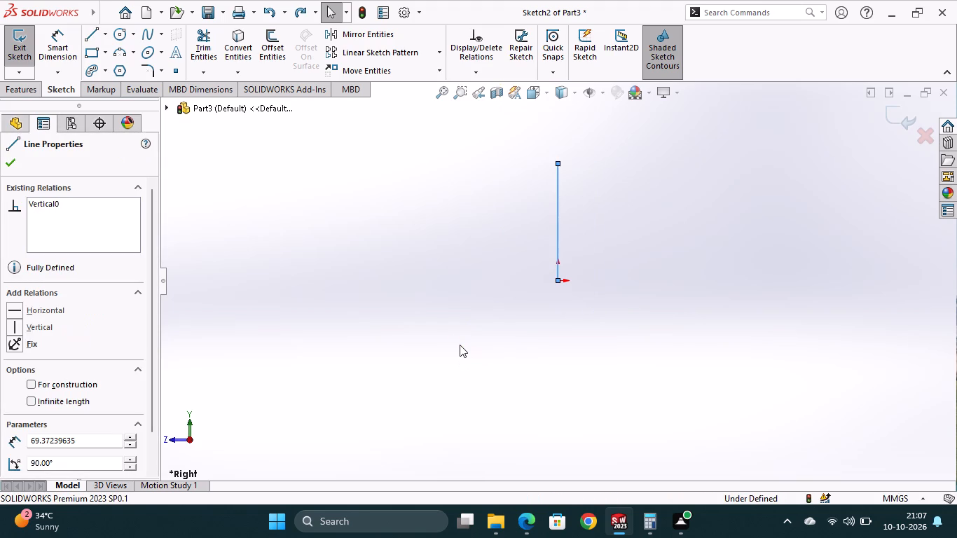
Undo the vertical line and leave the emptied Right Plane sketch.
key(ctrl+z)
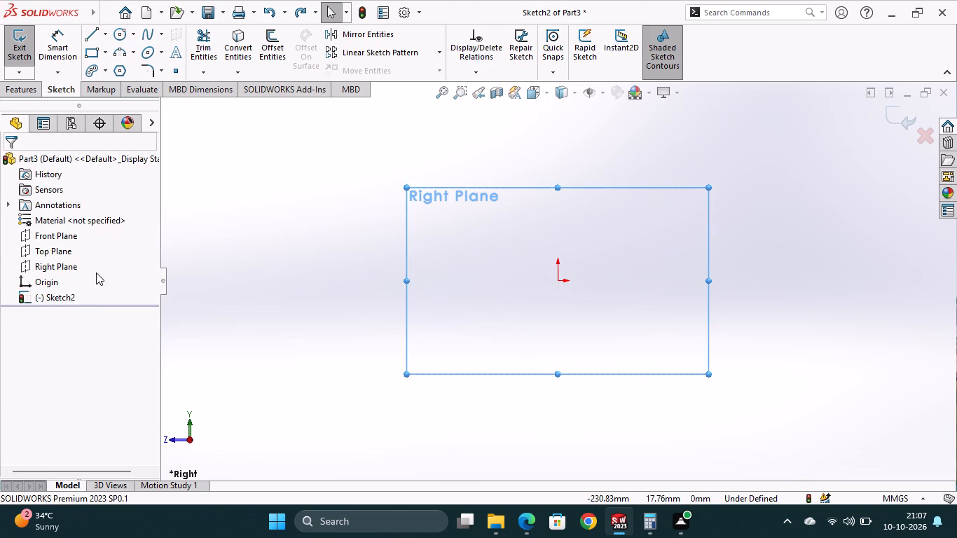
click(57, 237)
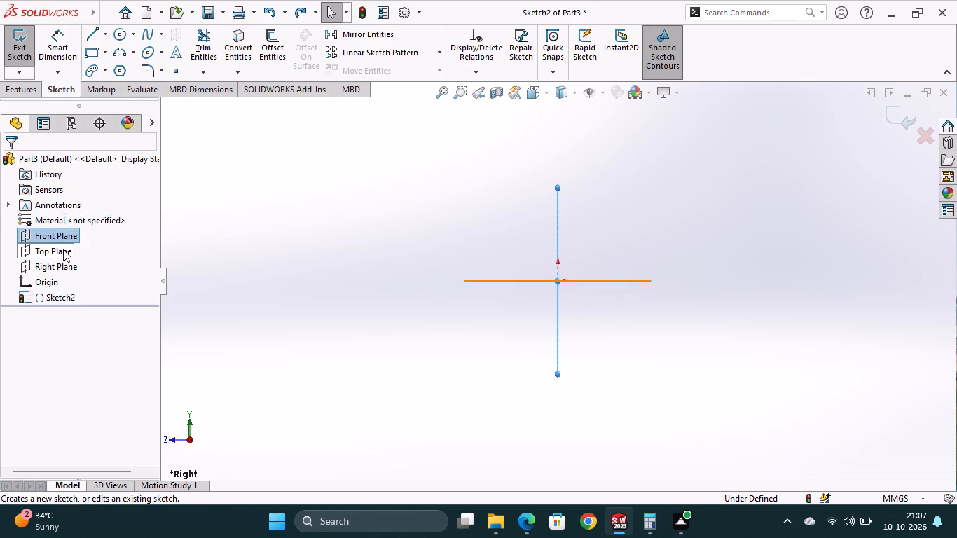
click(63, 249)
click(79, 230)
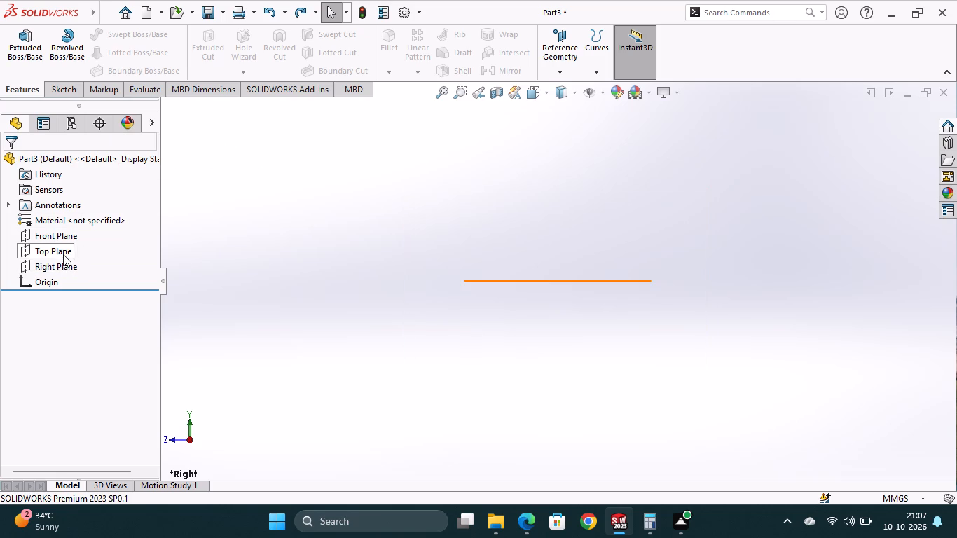
Start a new sketch on the Top Plane.
click(61, 249)
click(74, 229)
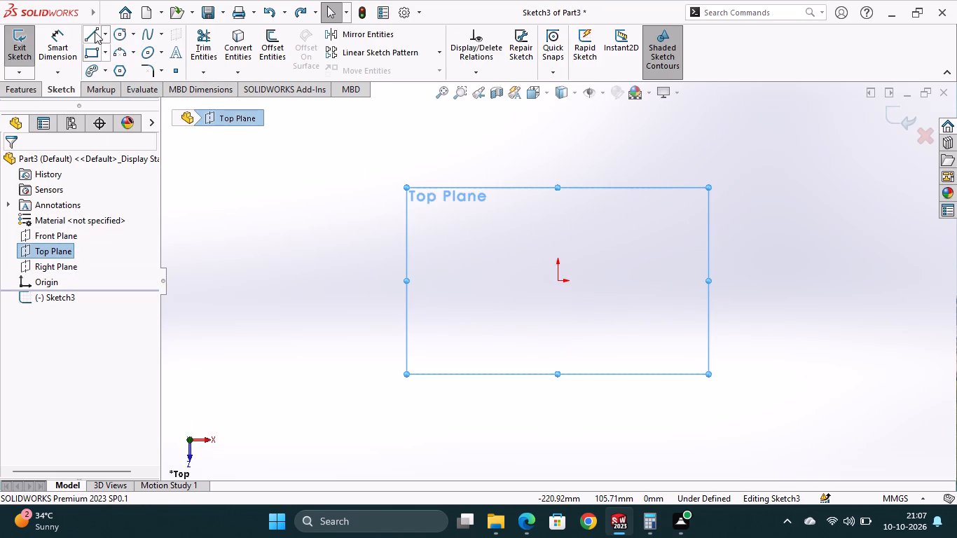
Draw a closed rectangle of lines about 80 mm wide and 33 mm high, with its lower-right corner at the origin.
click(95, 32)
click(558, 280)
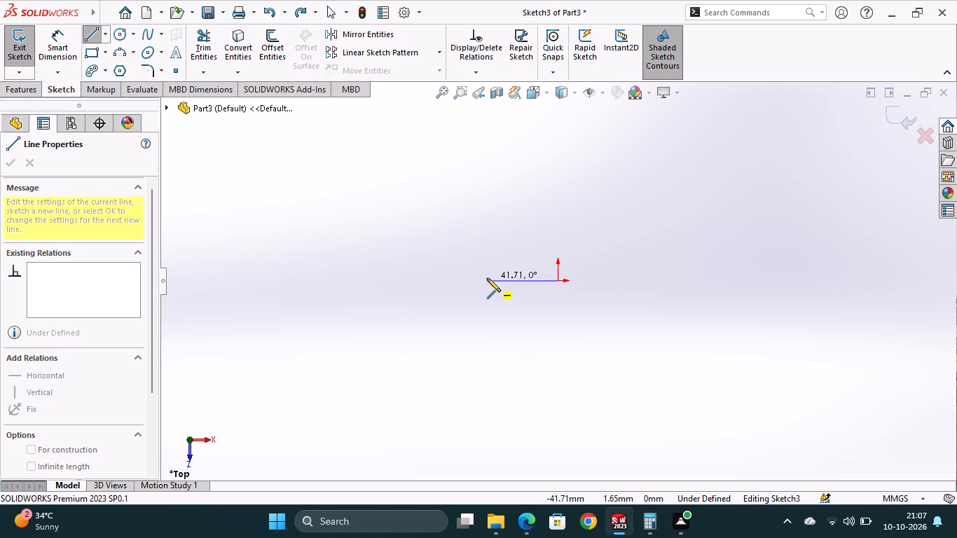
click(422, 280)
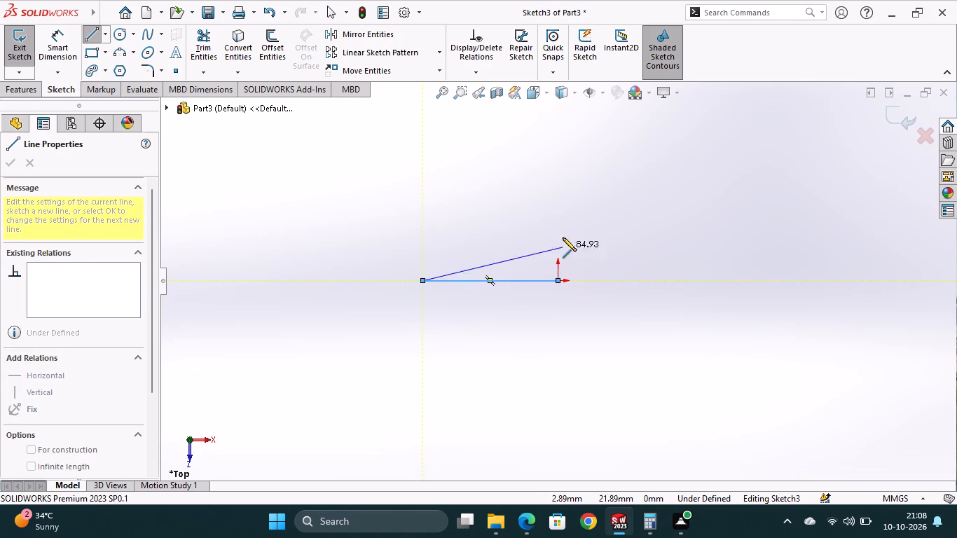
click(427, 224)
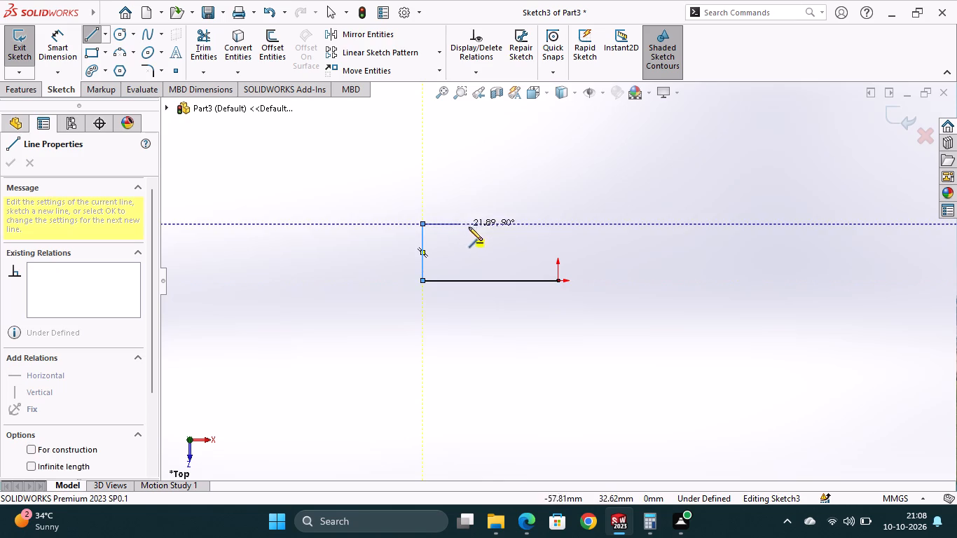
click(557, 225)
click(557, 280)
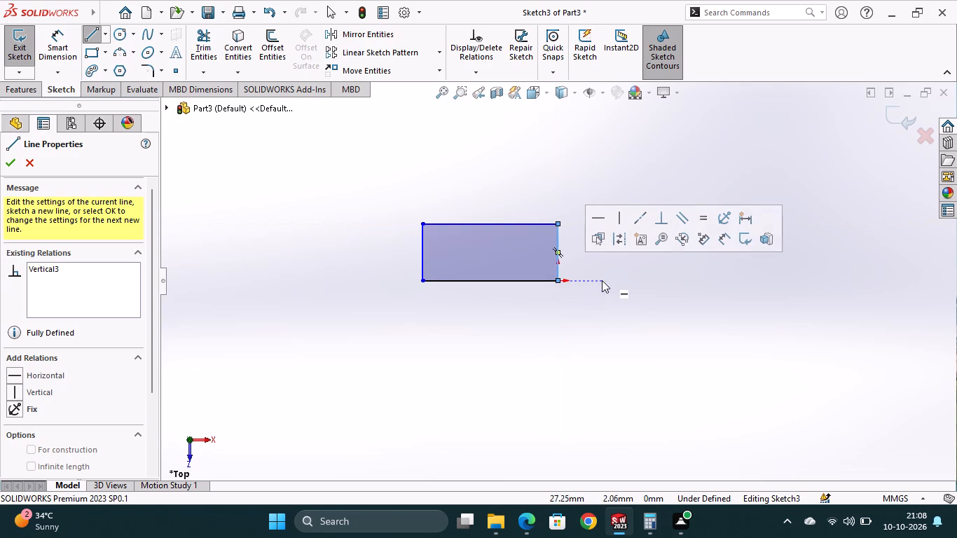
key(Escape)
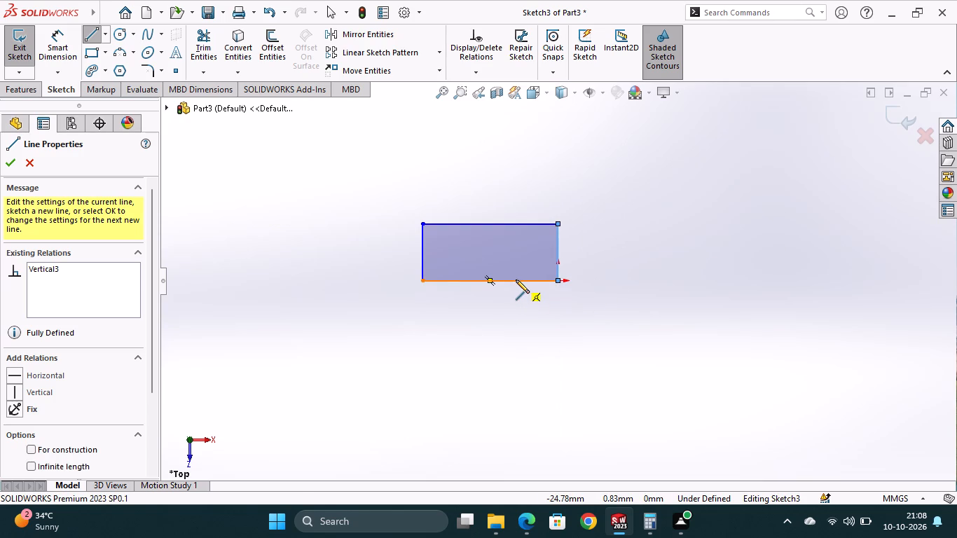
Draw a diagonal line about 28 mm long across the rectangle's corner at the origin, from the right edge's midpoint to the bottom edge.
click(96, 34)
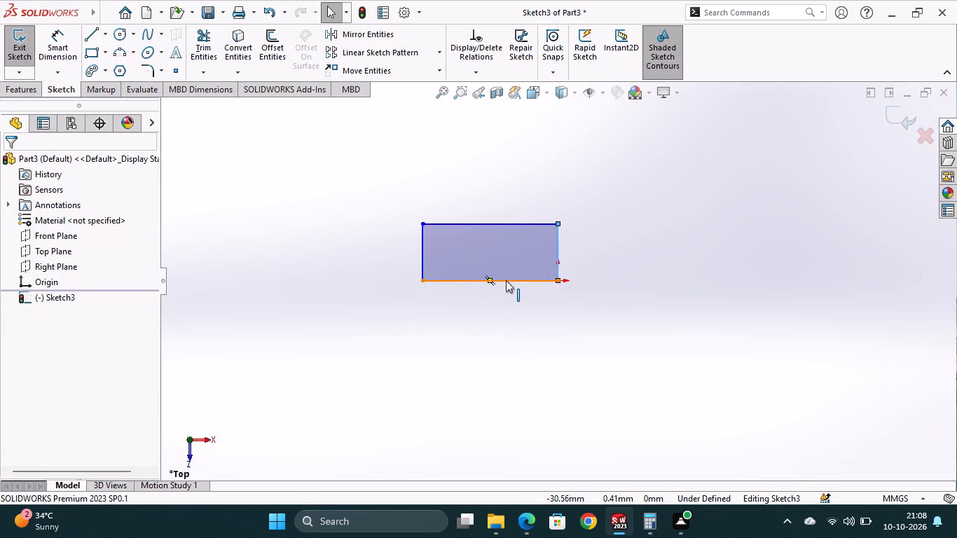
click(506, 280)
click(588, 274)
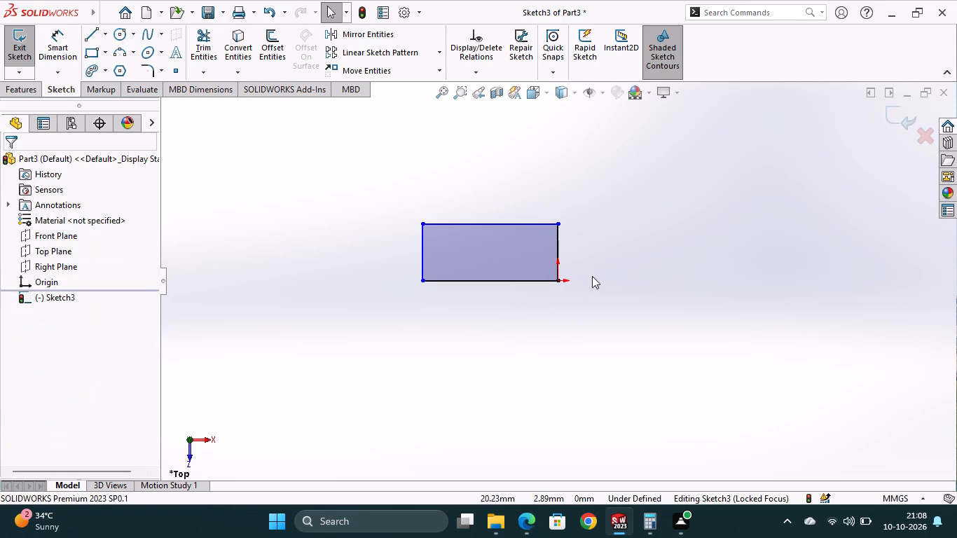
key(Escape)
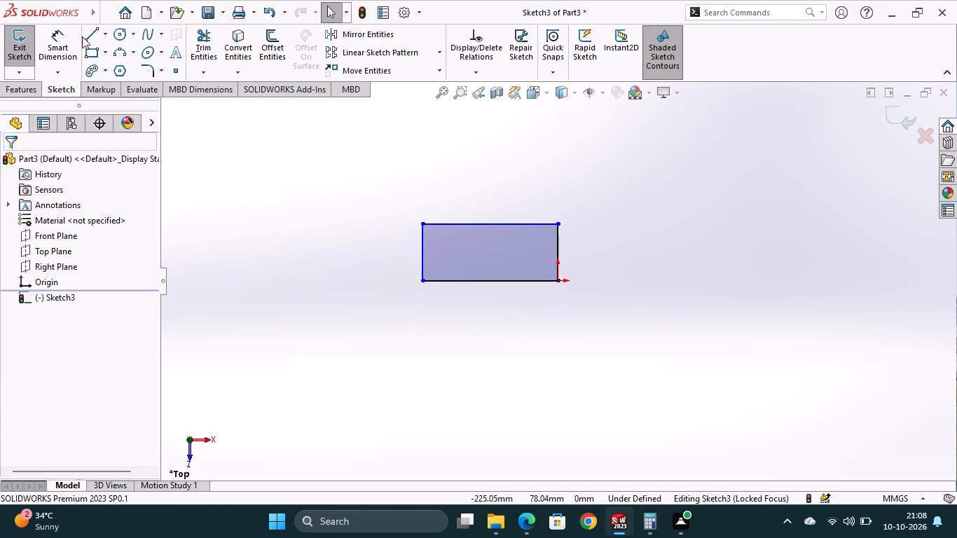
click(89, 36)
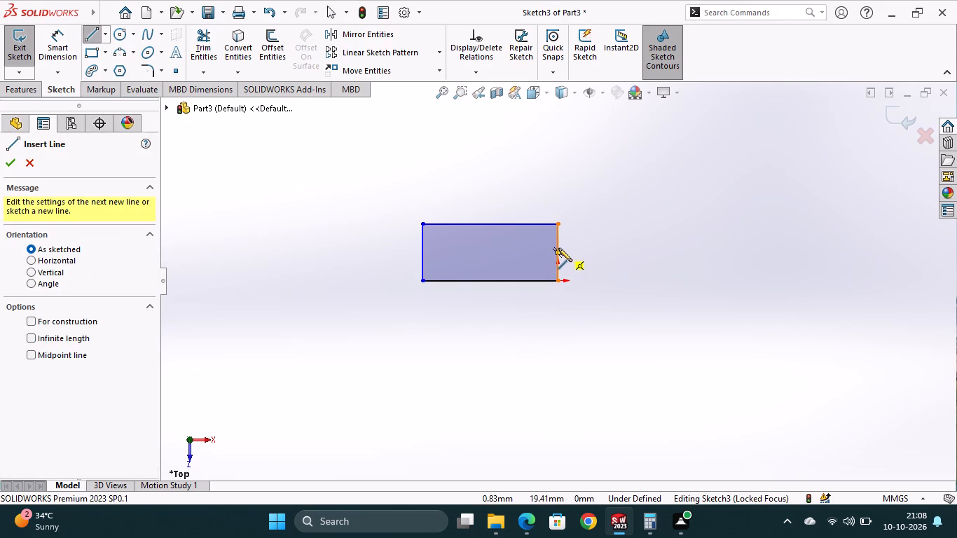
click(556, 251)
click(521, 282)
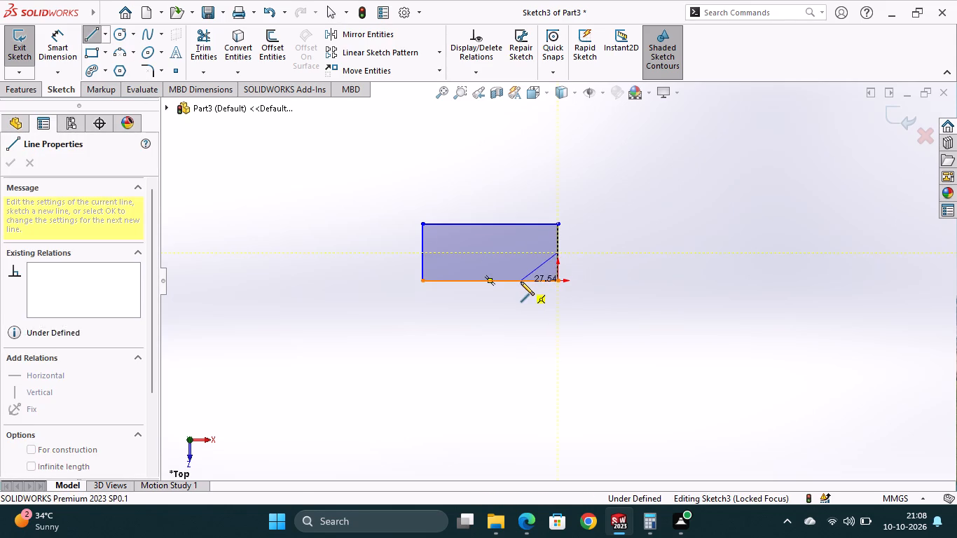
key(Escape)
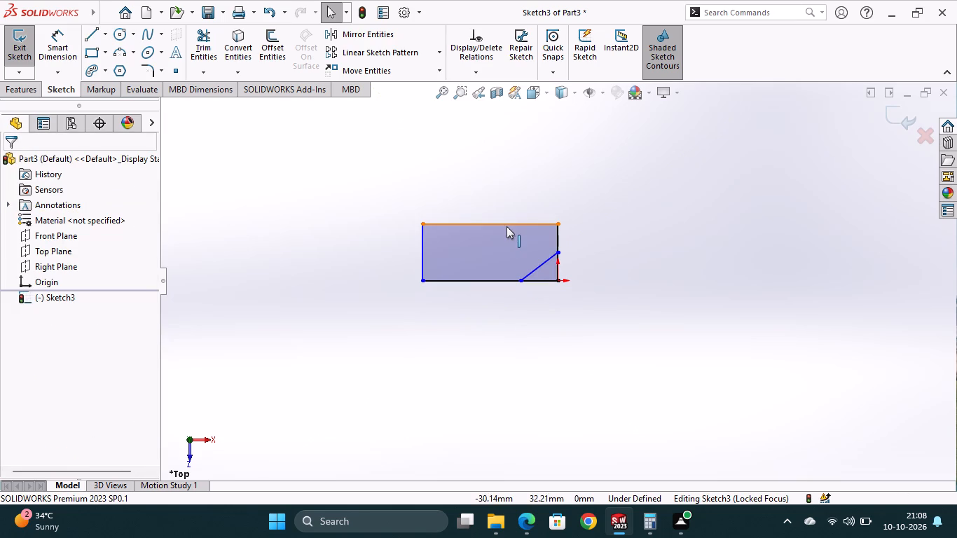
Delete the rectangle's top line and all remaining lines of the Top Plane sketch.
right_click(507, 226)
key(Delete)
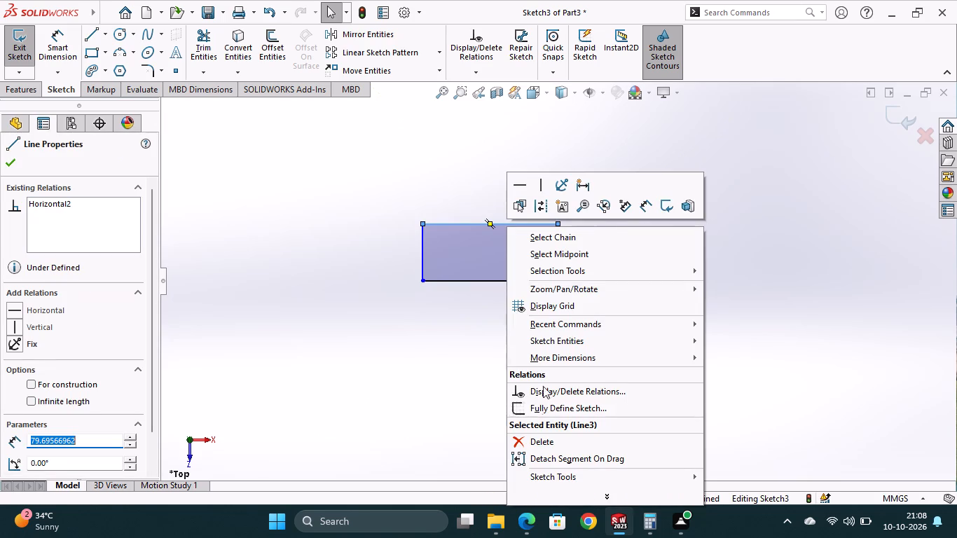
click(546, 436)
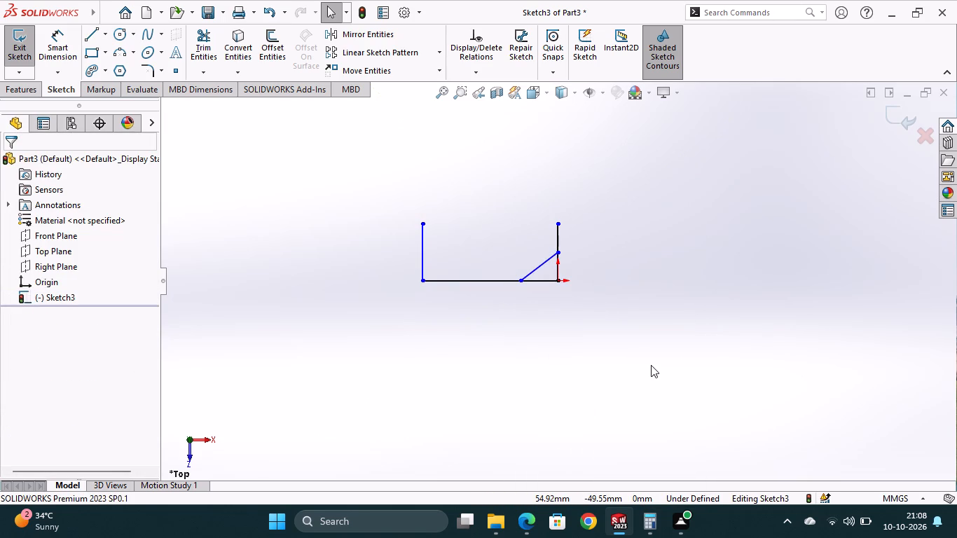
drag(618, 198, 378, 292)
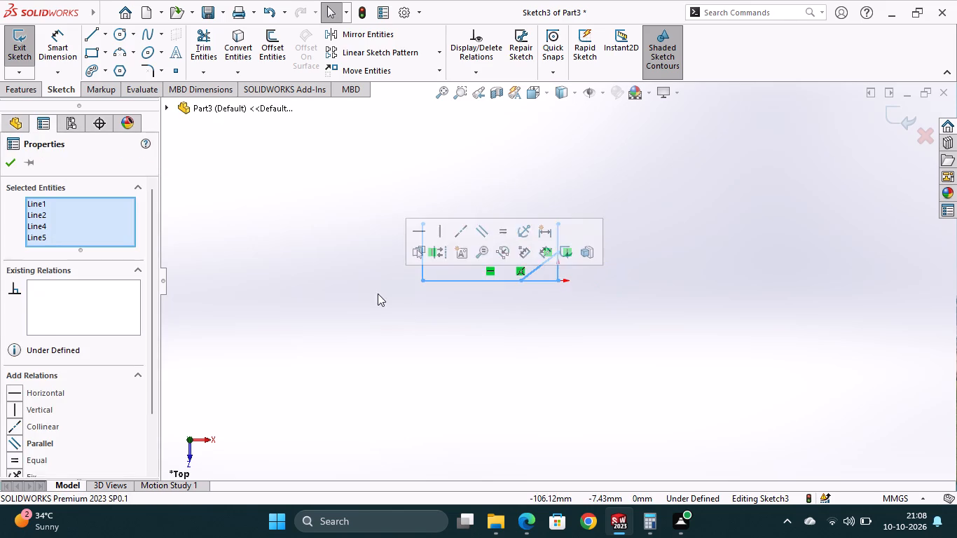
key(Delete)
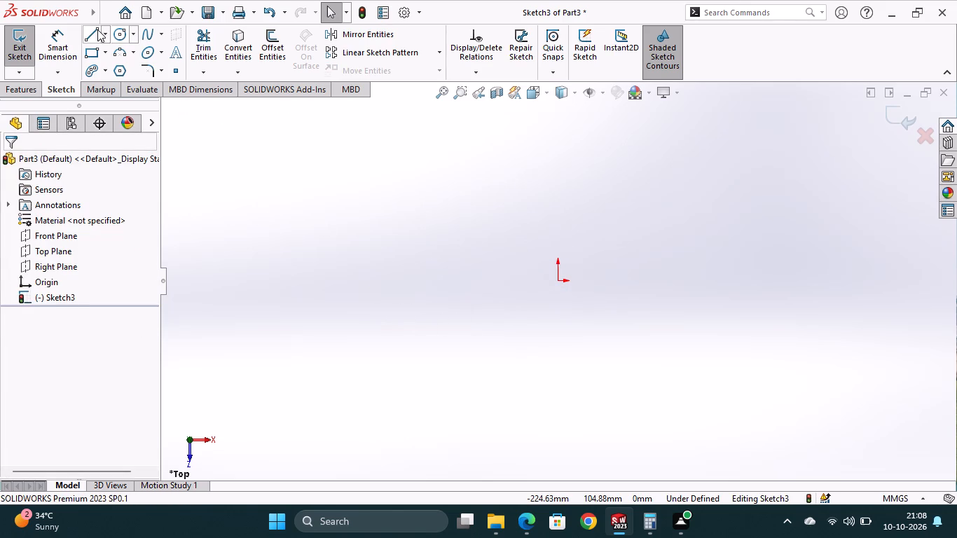
Draw a closed five-sided outline from the origin with a bottom edge about 110 mm, a slanted lower-right corner and a left edge about 65 mm.
click(88, 36)
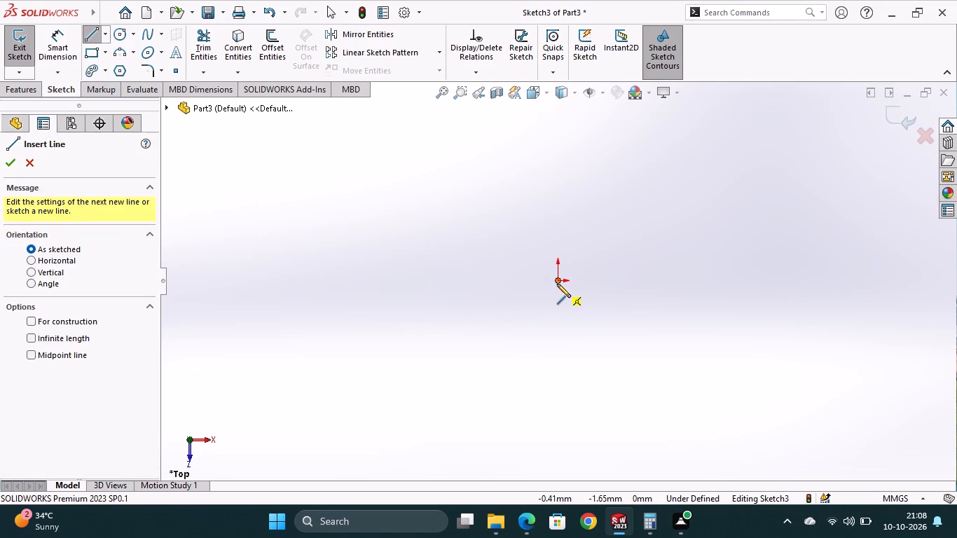
click(558, 279)
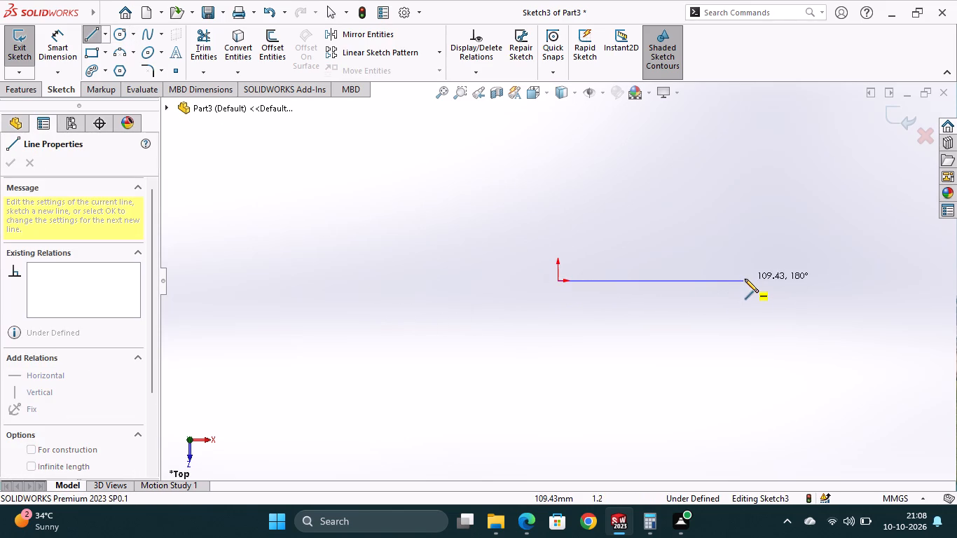
click(745, 279)
click(820, 248)
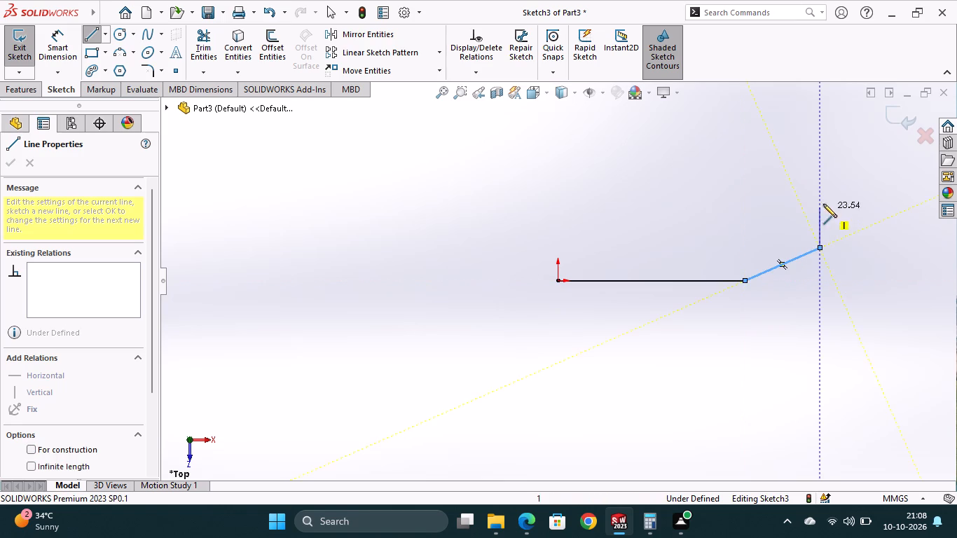
click(818, 171)
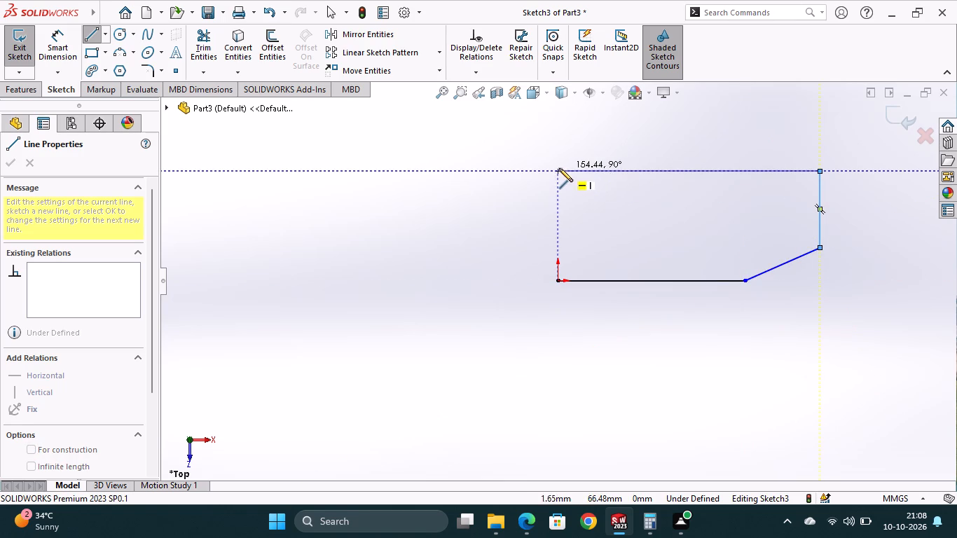
click(558, 170)
click(556, 279)
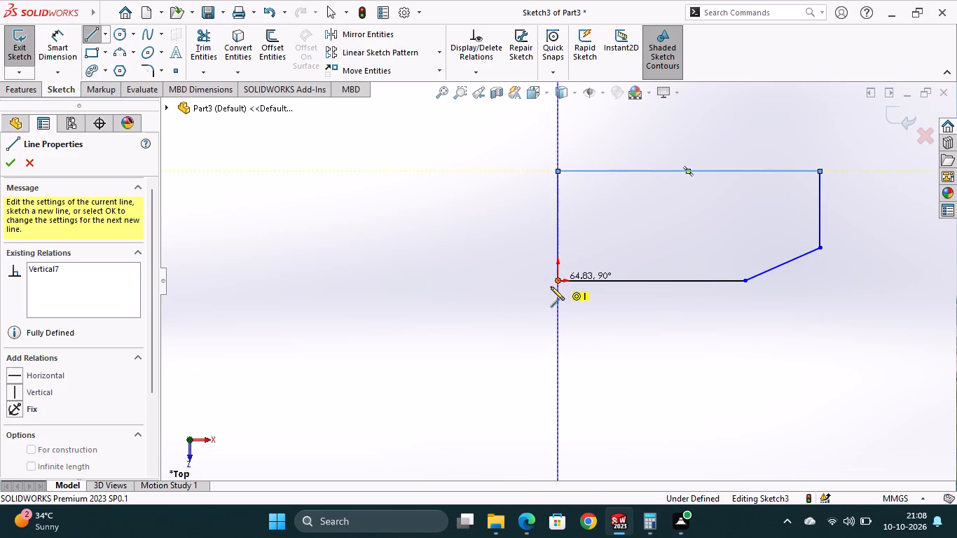
key(Escape)
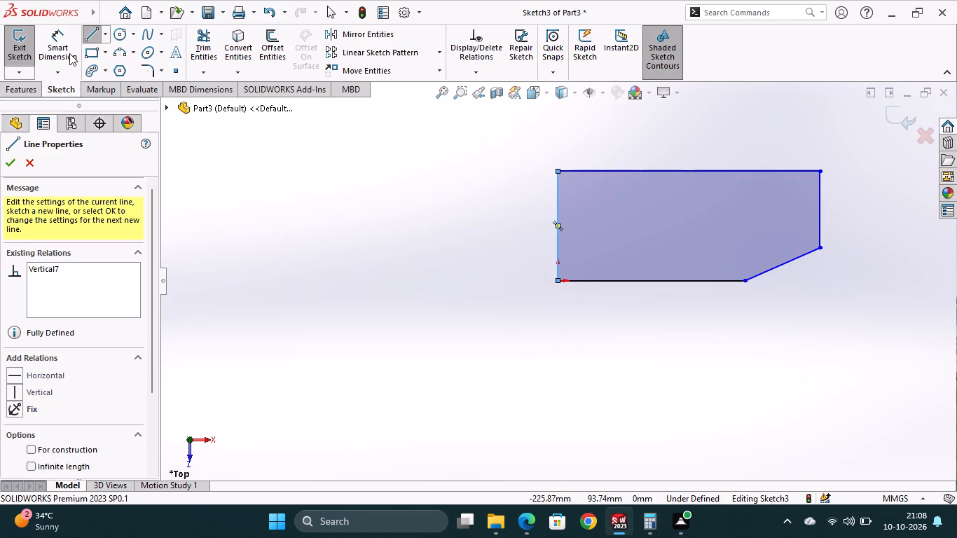
Dimension the outline's bottom edge to 81 mm and its top edge to 125 mm.
click(68, 52)
click(649, 282)
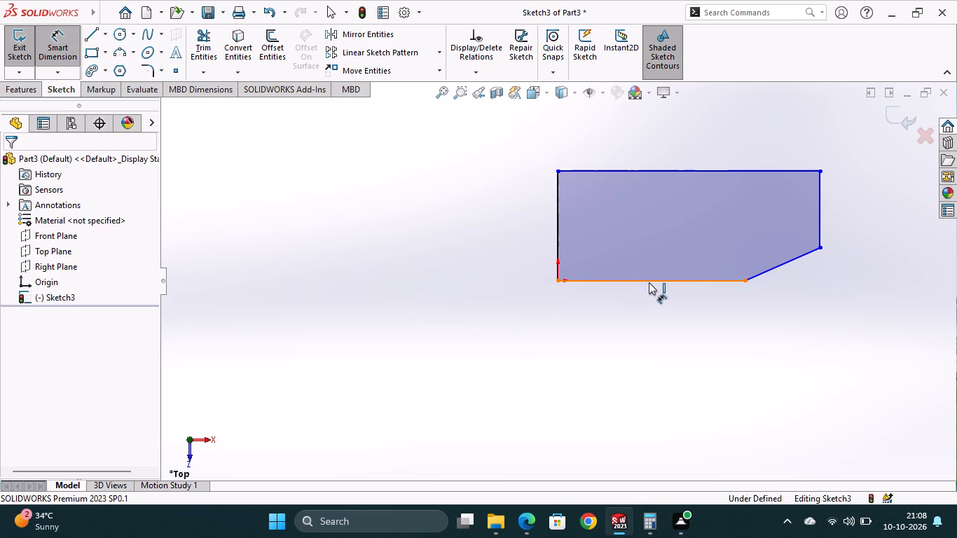
click(650, 316)
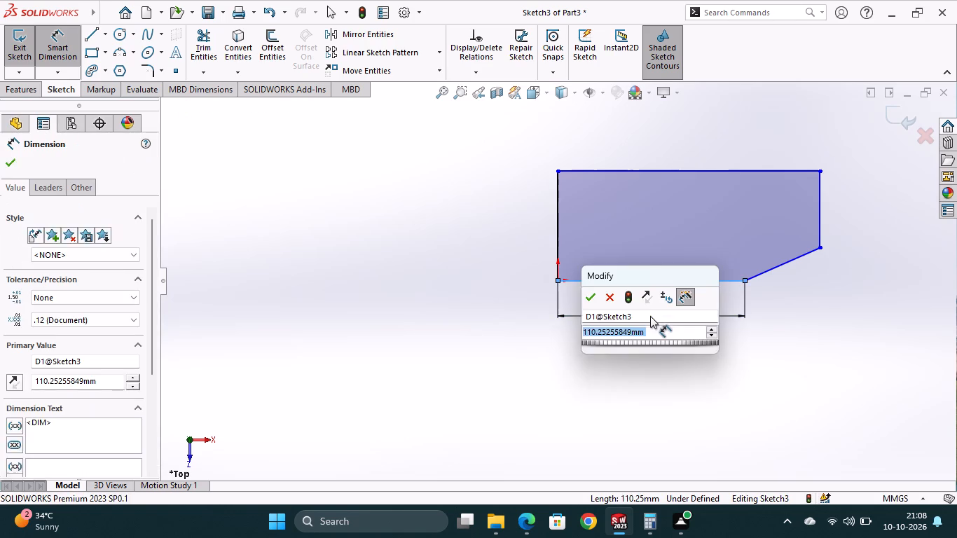
text(81)
key(Return)
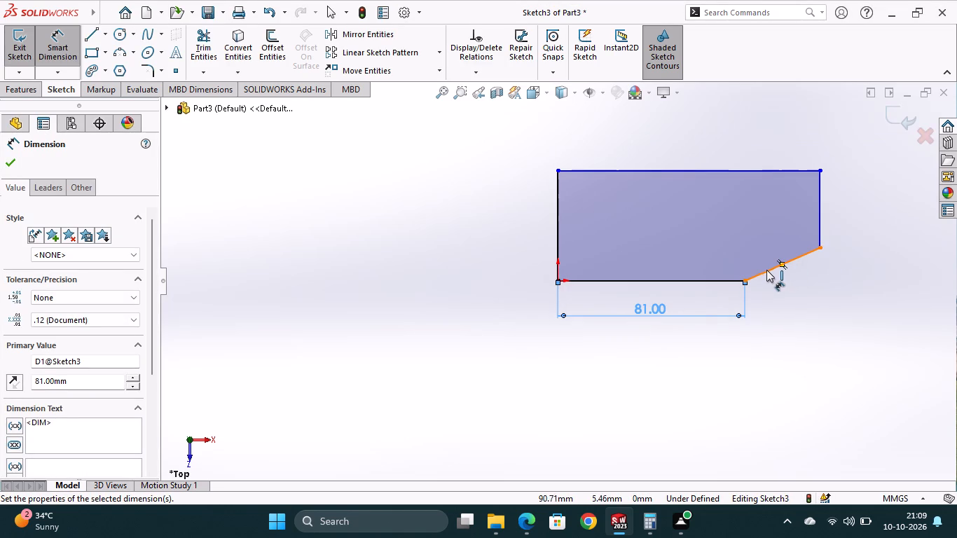
click(766, 270)
key(Escape)
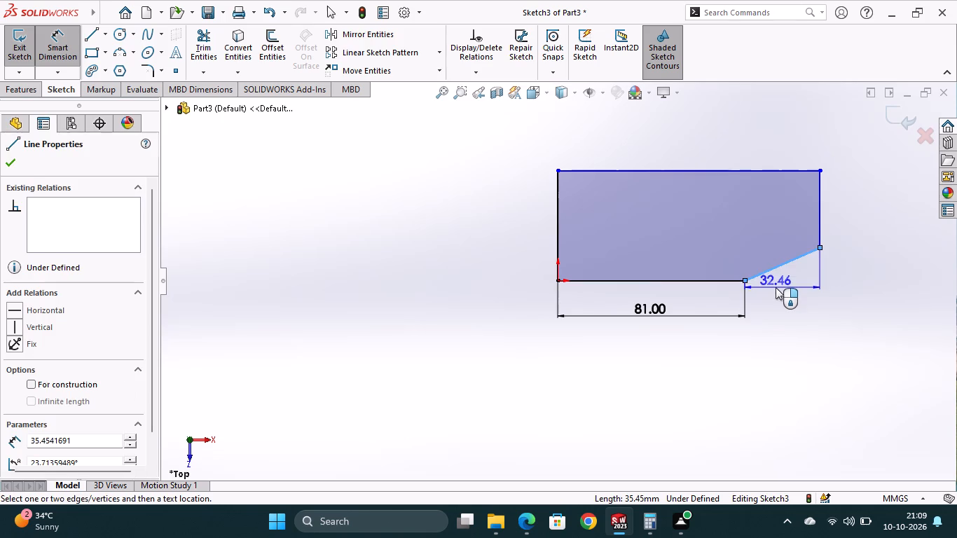
click(690, 170)
click(689, 145)
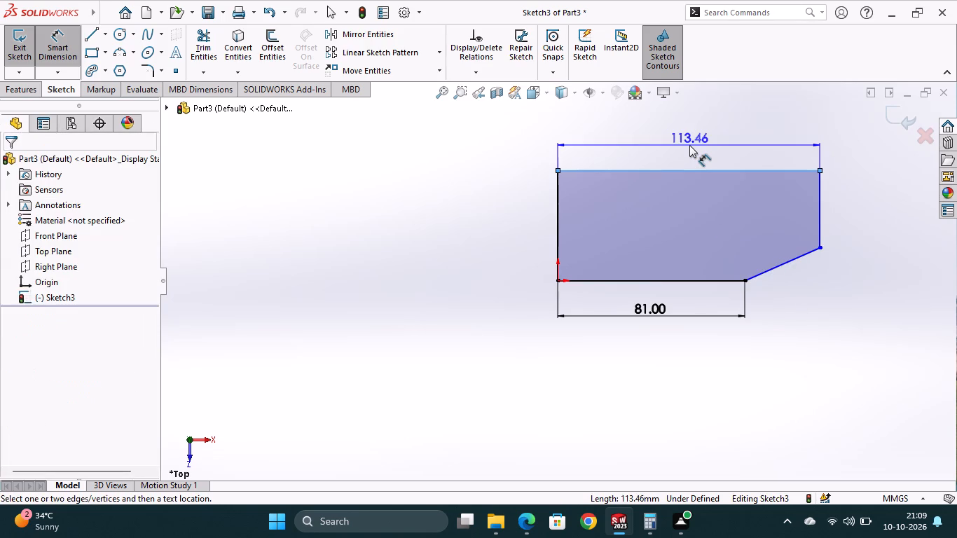
text(125)
key(Return)
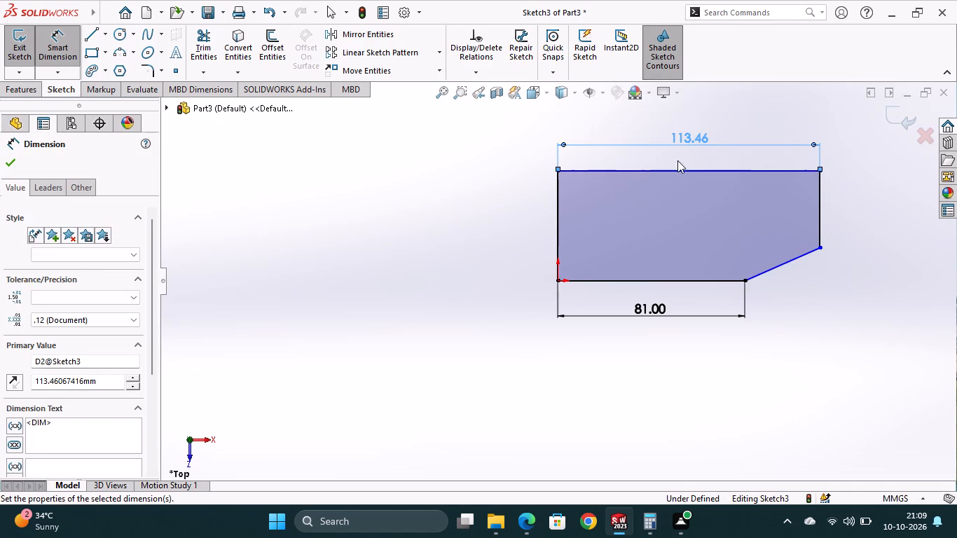
Dimension the outline's left vertical edge to 53 mm.
click(560, 216)
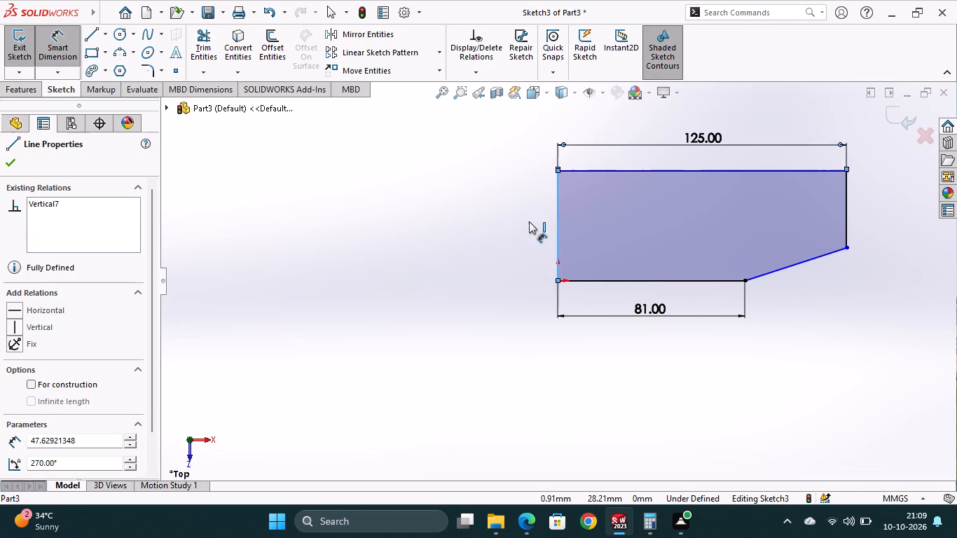
click(529, 221)
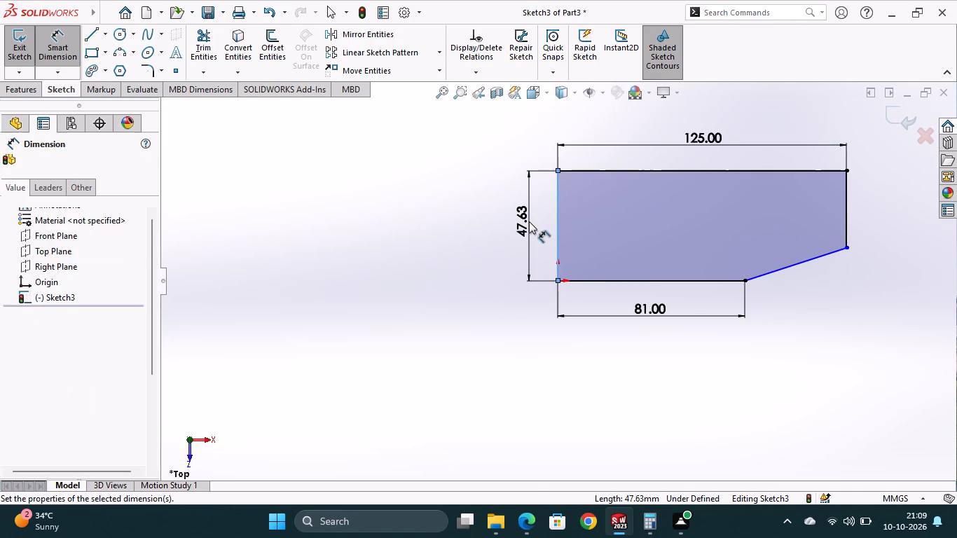
key(5)
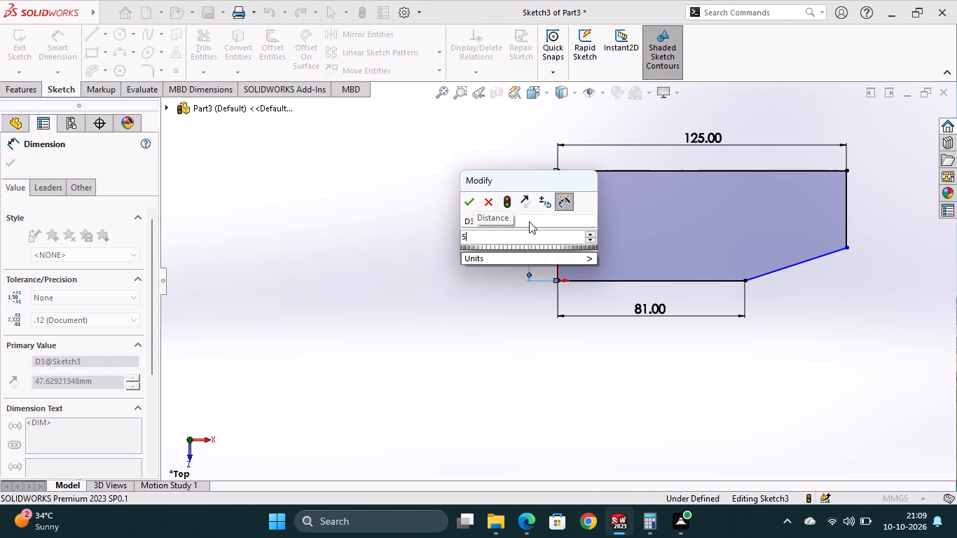
key(3)
key(Return)
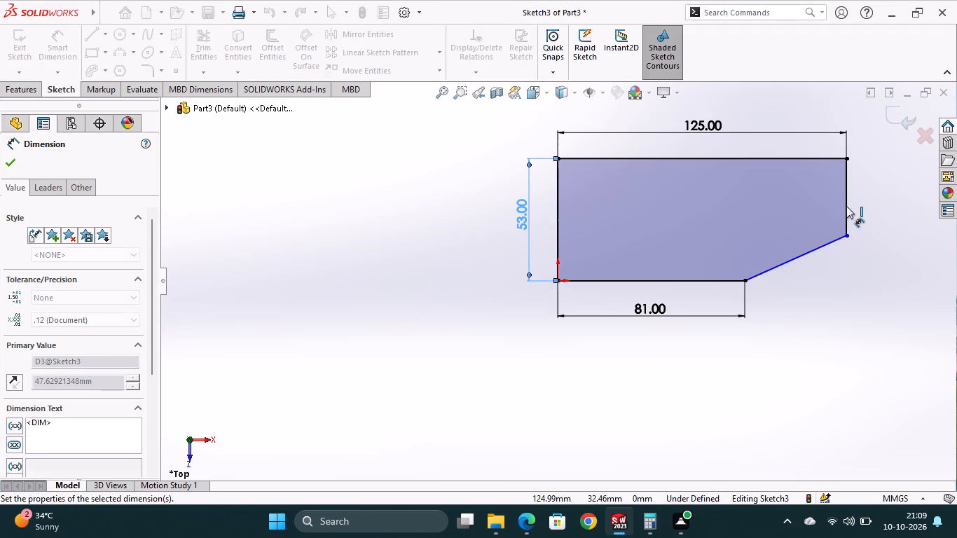
Dimension the outline's right vertical edge to 28 mm and exit the sketch.
click(847, 202)
click(869, 203)
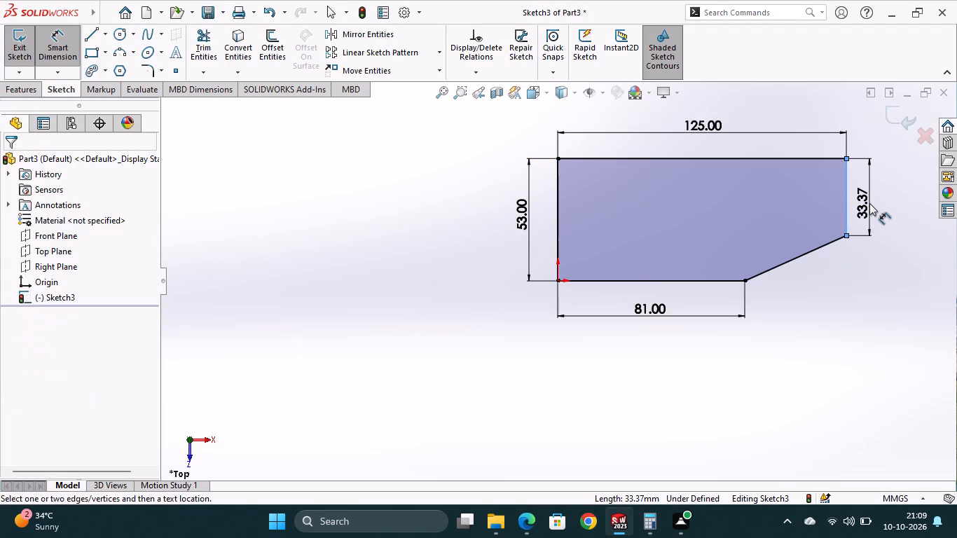
text(28)
key(Return)
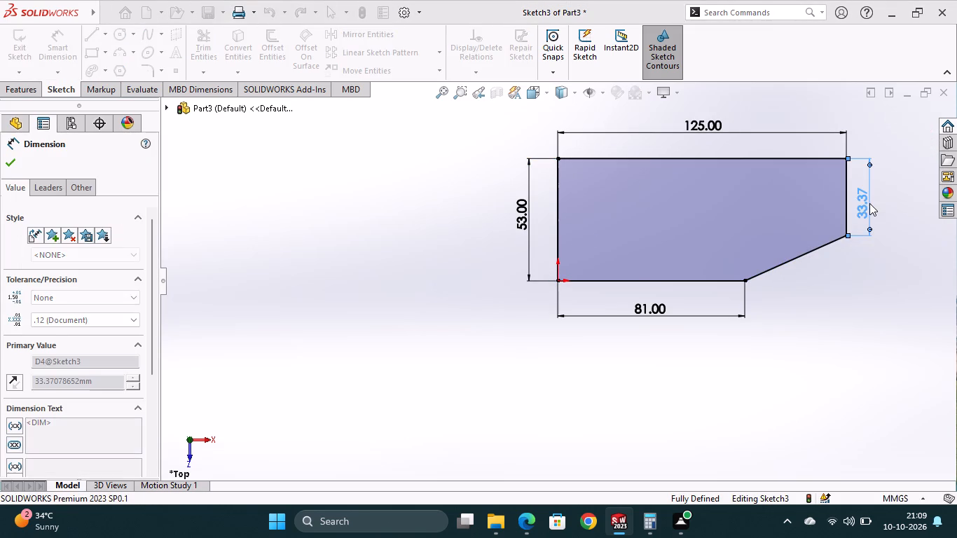
scroll(605, 209, up, 1)
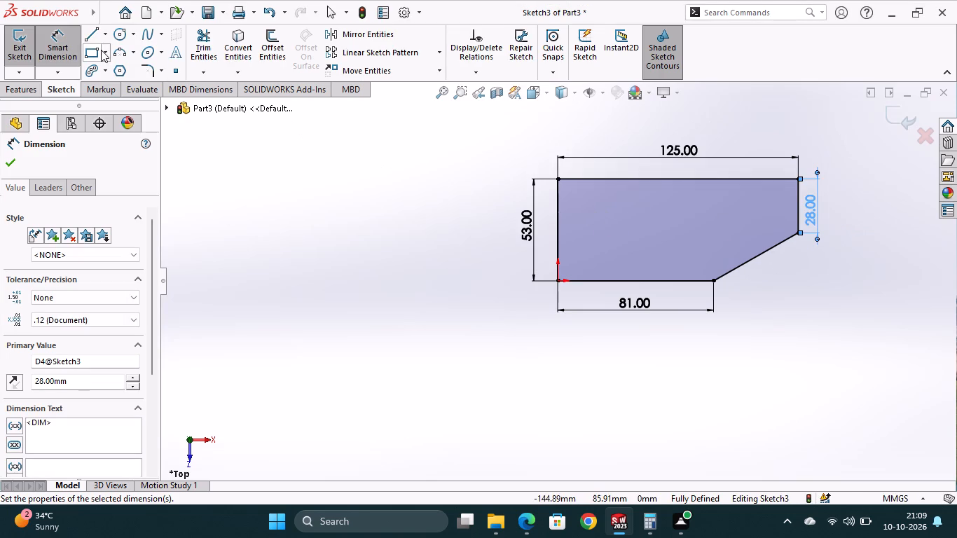
click(27, 53)
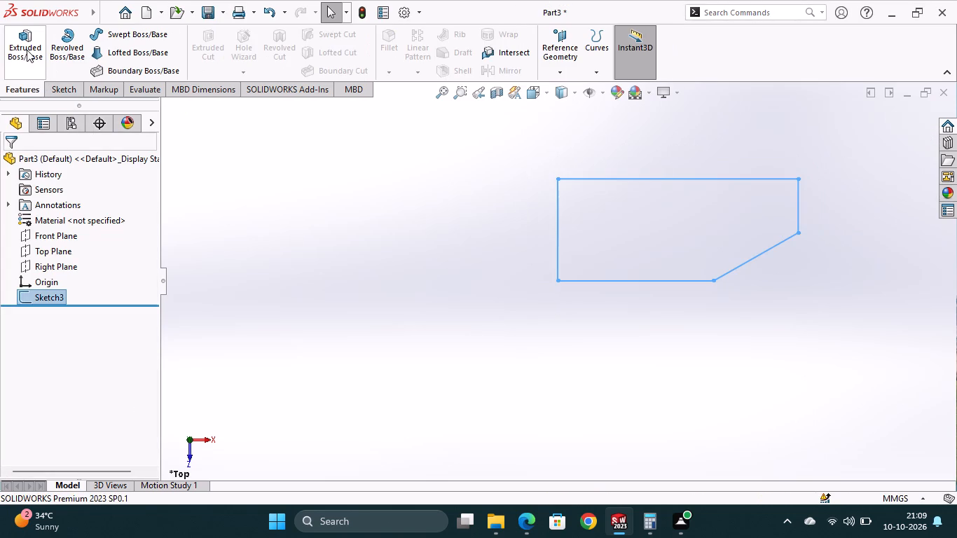
Extrude the five-sided profile 10 mm as a boss using the Mid Plane end condition.
click(25, 55)
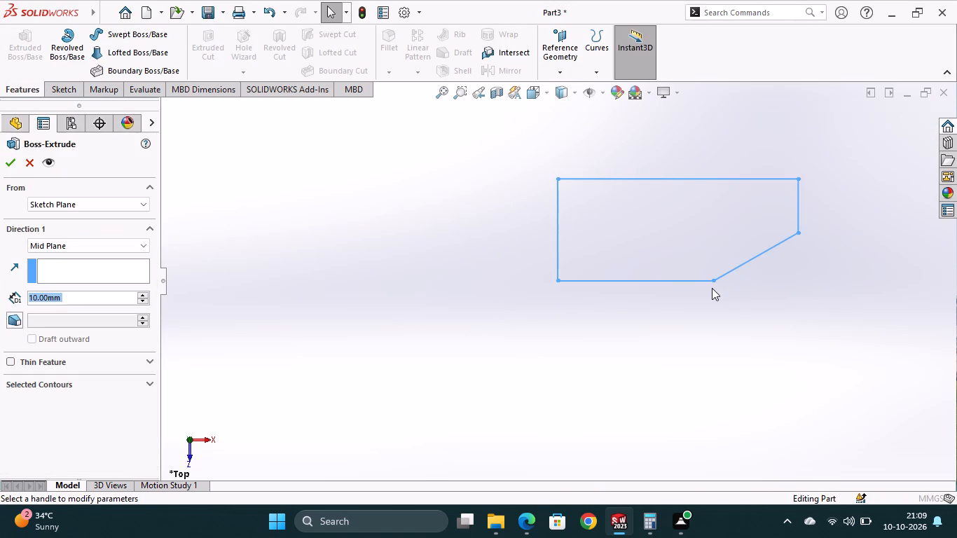
click(7, 165)
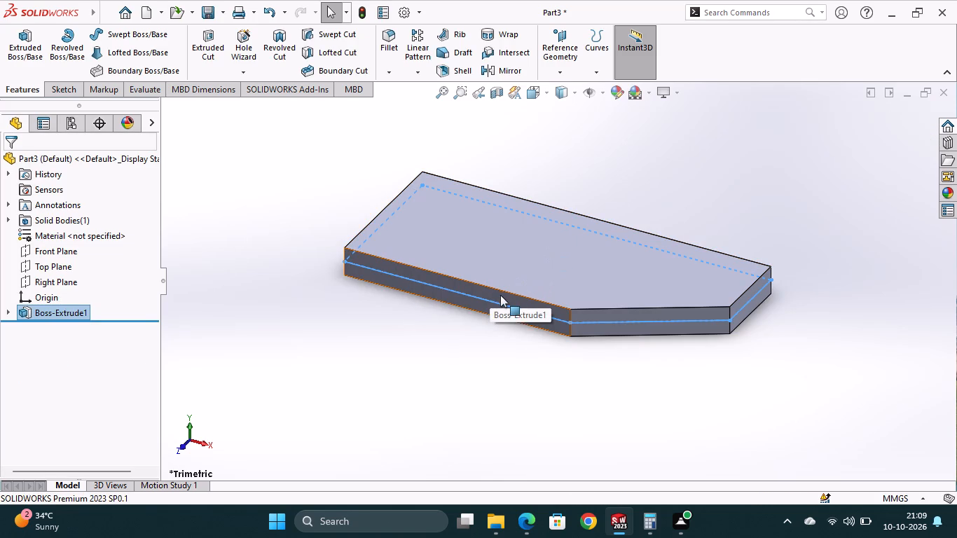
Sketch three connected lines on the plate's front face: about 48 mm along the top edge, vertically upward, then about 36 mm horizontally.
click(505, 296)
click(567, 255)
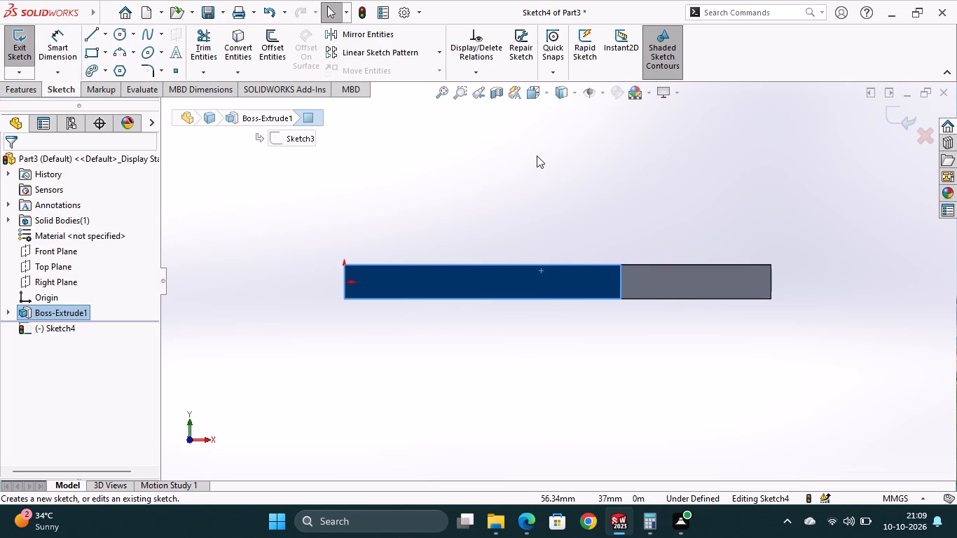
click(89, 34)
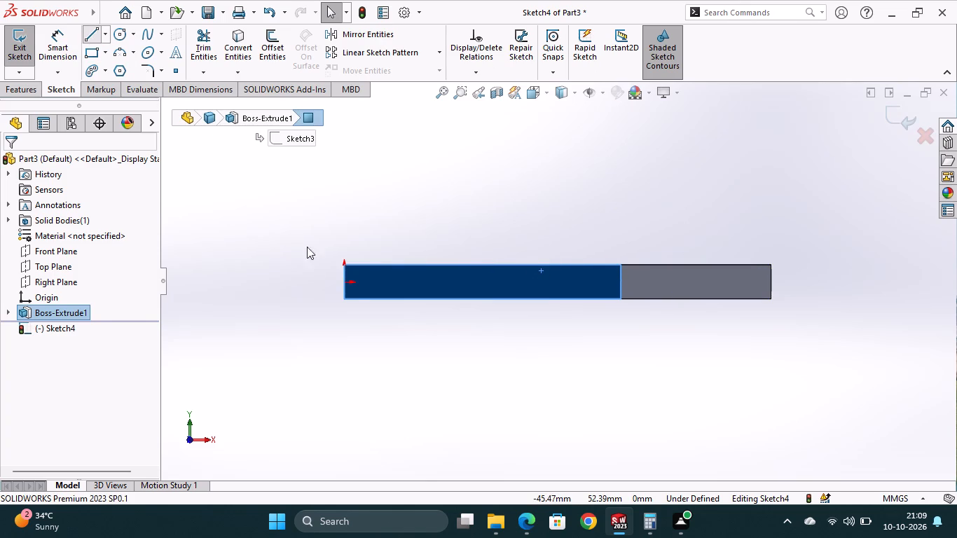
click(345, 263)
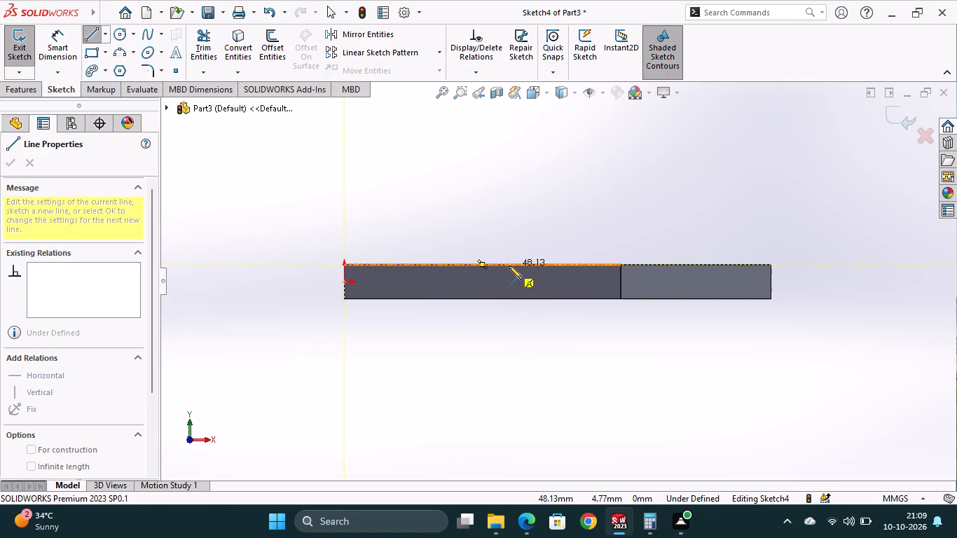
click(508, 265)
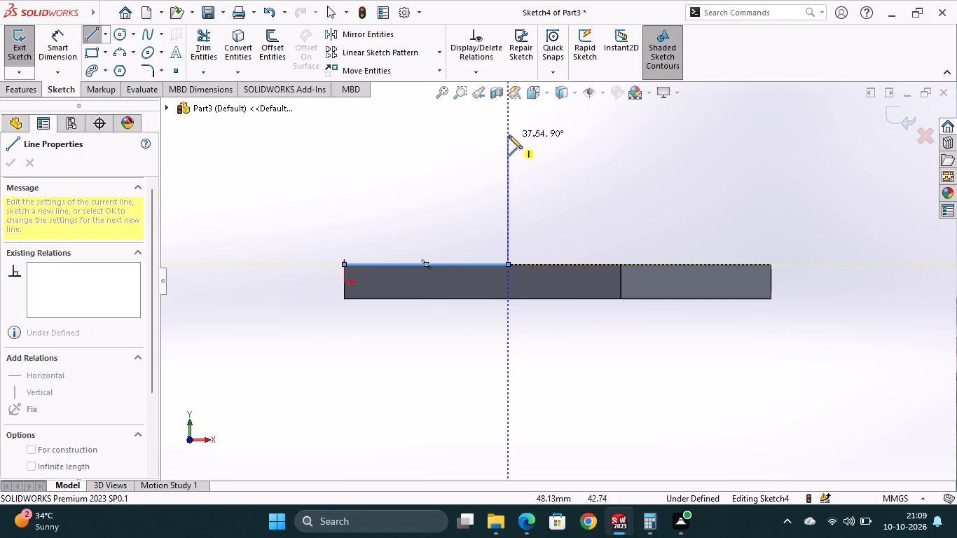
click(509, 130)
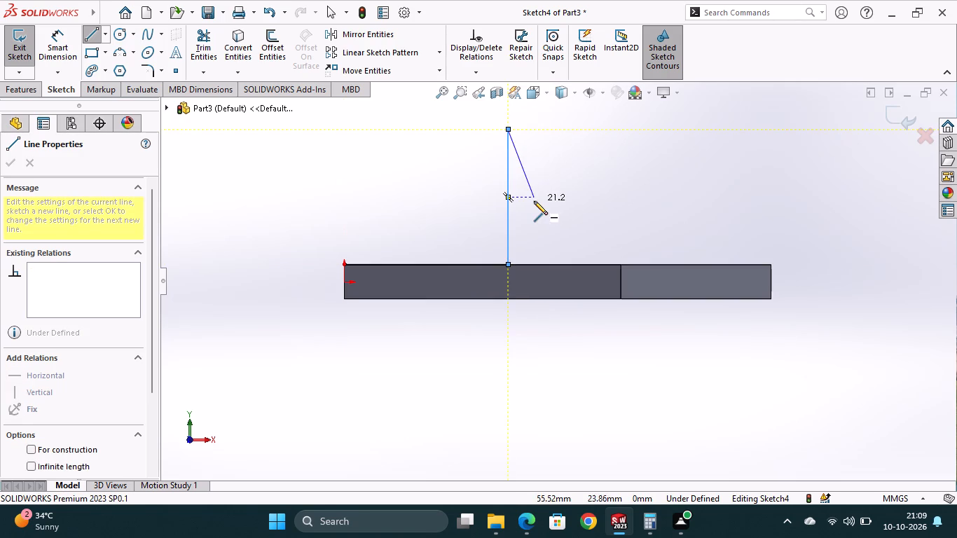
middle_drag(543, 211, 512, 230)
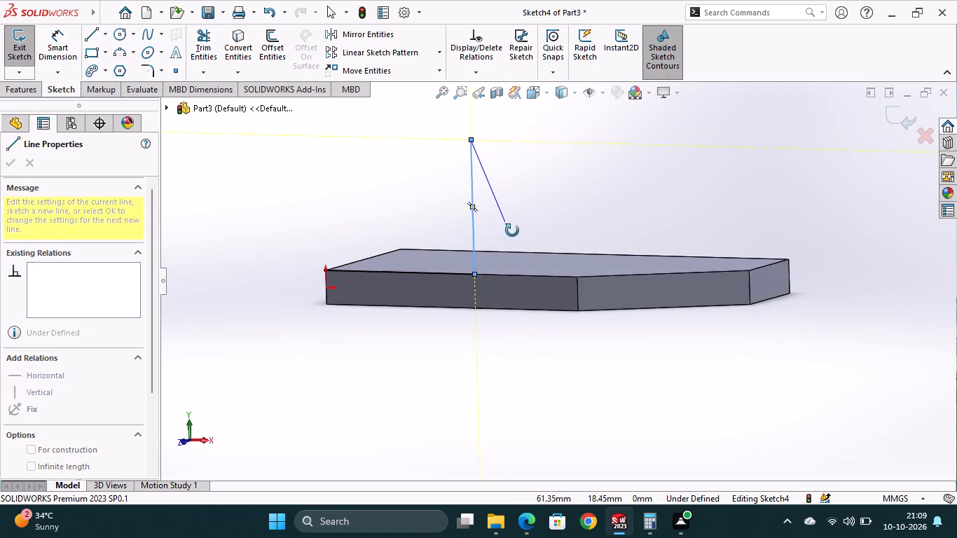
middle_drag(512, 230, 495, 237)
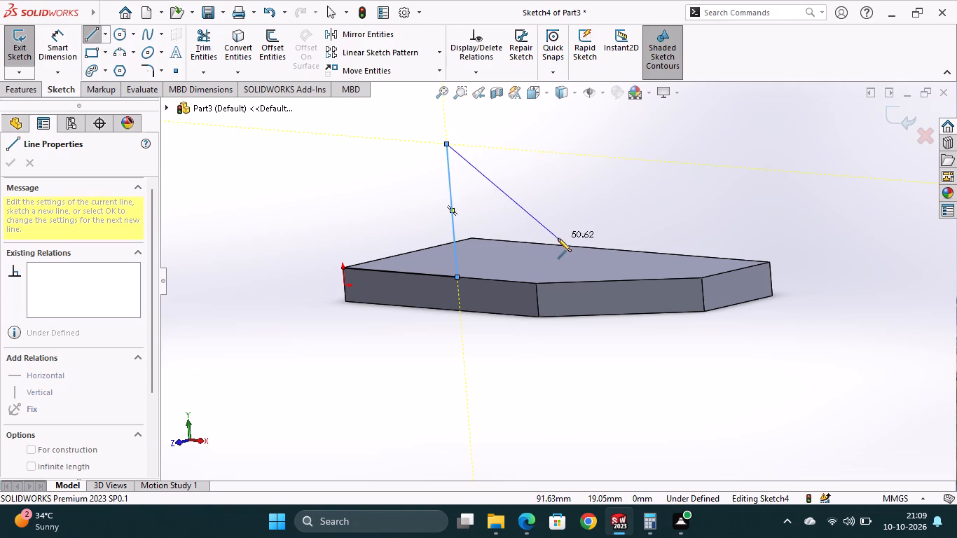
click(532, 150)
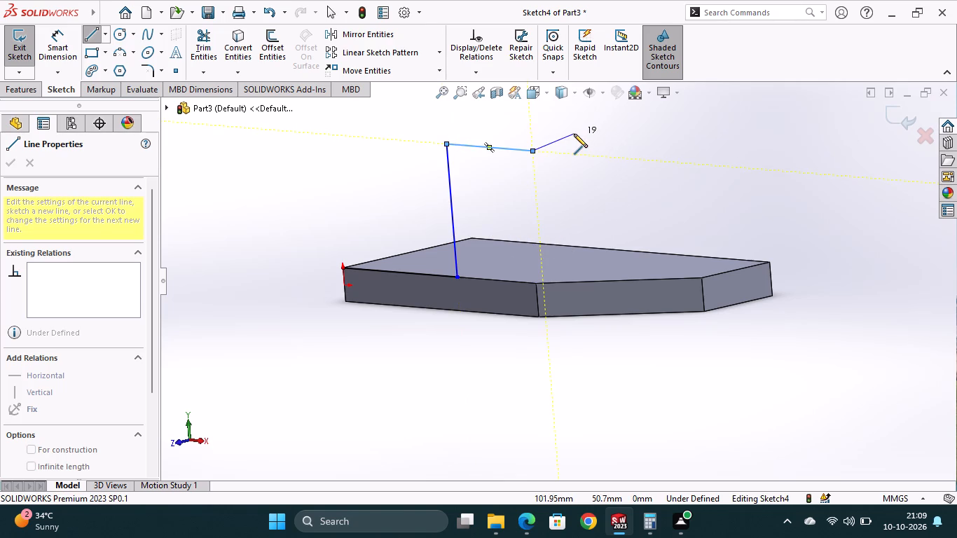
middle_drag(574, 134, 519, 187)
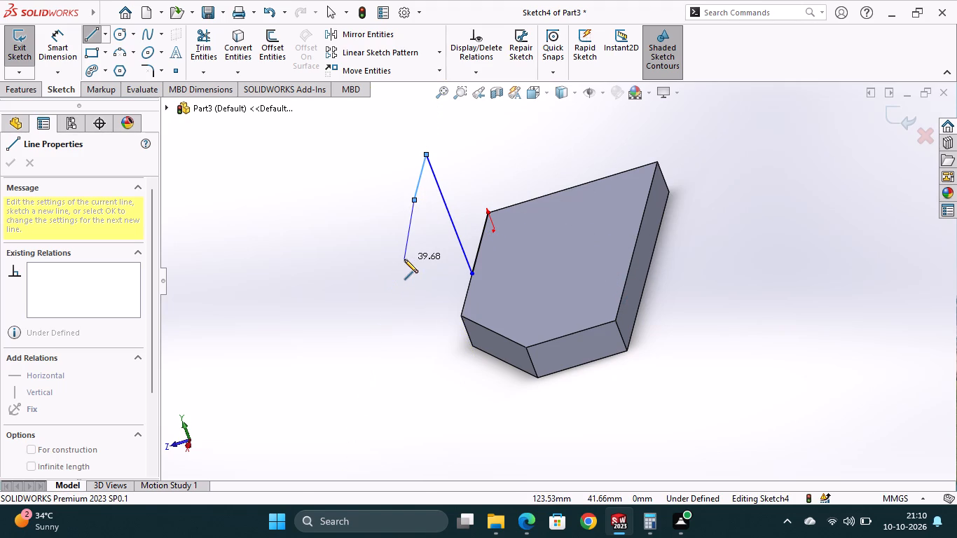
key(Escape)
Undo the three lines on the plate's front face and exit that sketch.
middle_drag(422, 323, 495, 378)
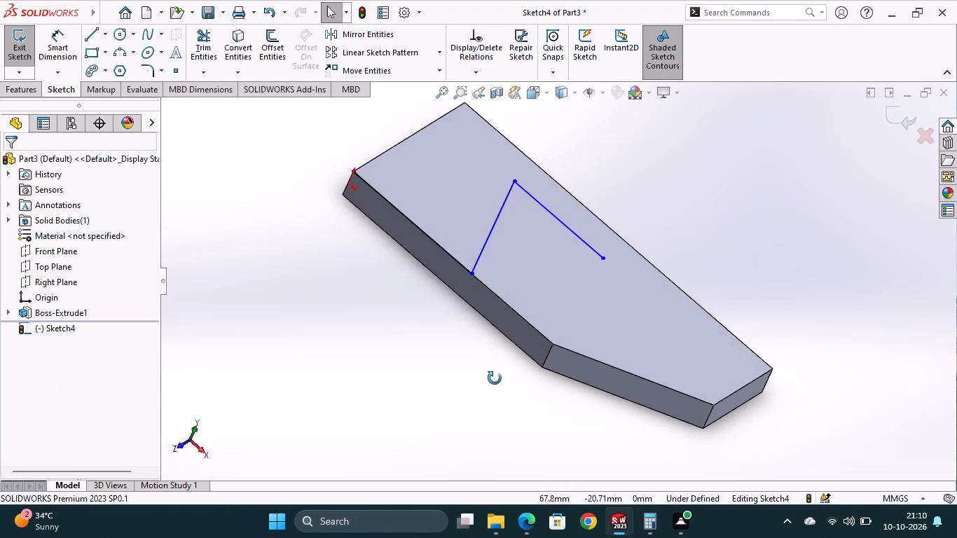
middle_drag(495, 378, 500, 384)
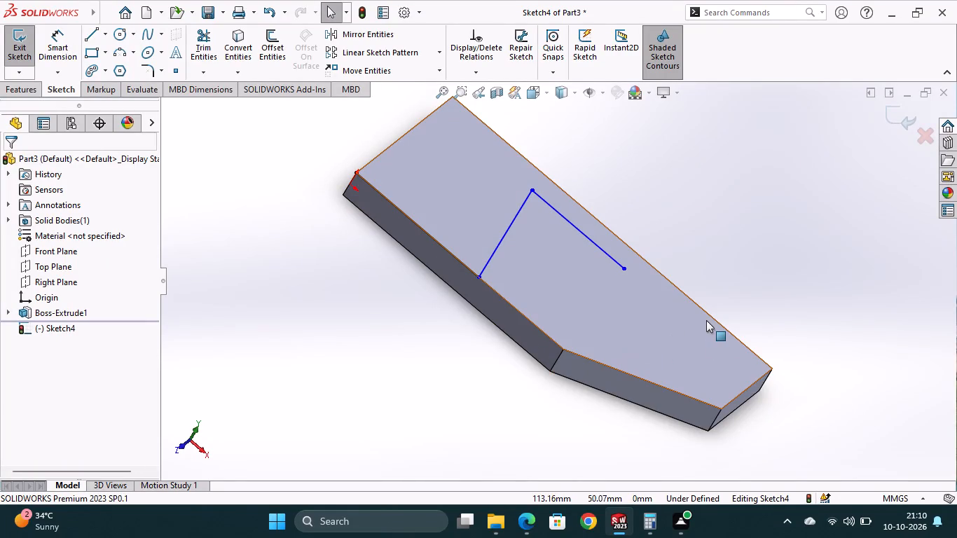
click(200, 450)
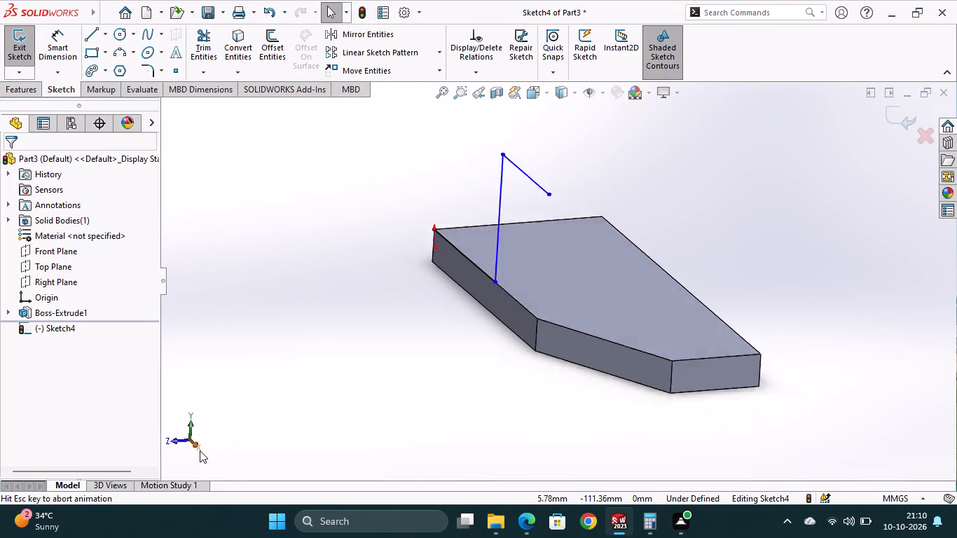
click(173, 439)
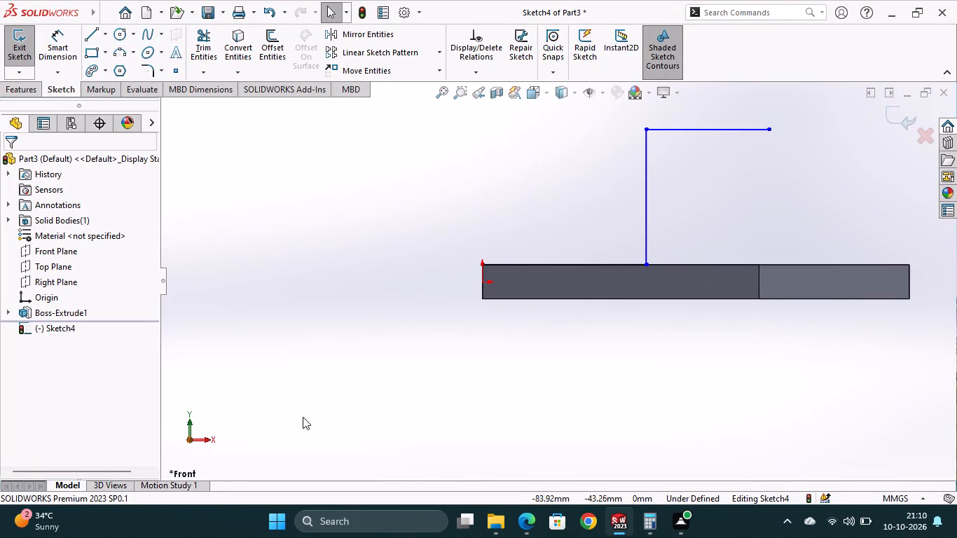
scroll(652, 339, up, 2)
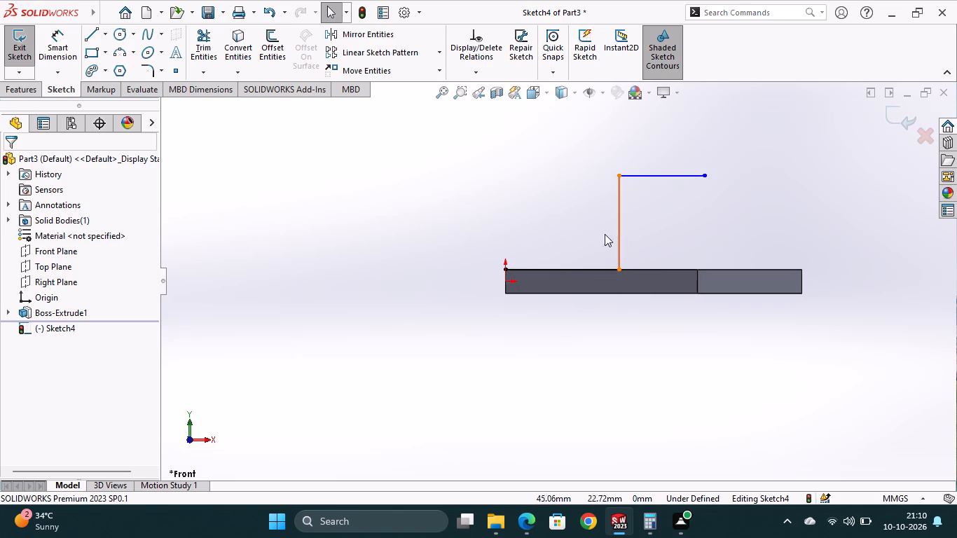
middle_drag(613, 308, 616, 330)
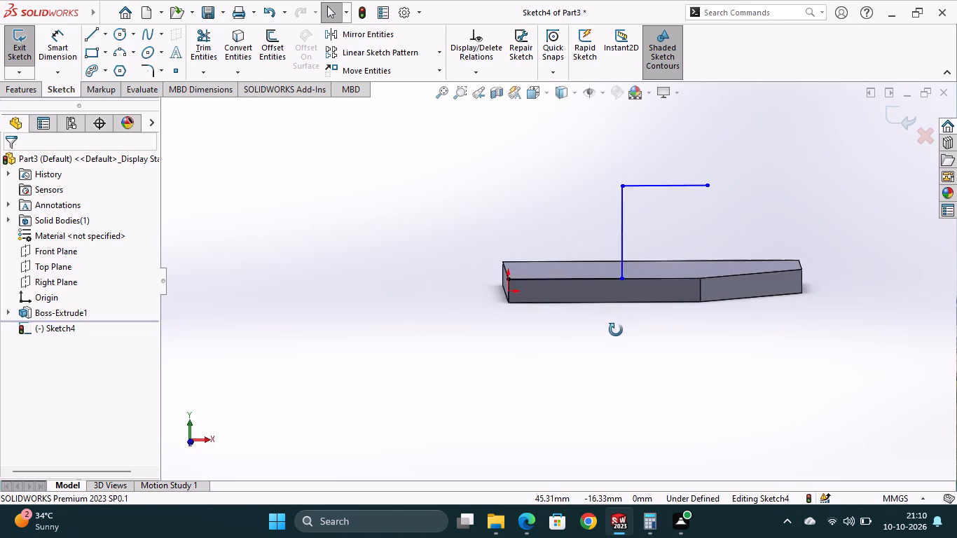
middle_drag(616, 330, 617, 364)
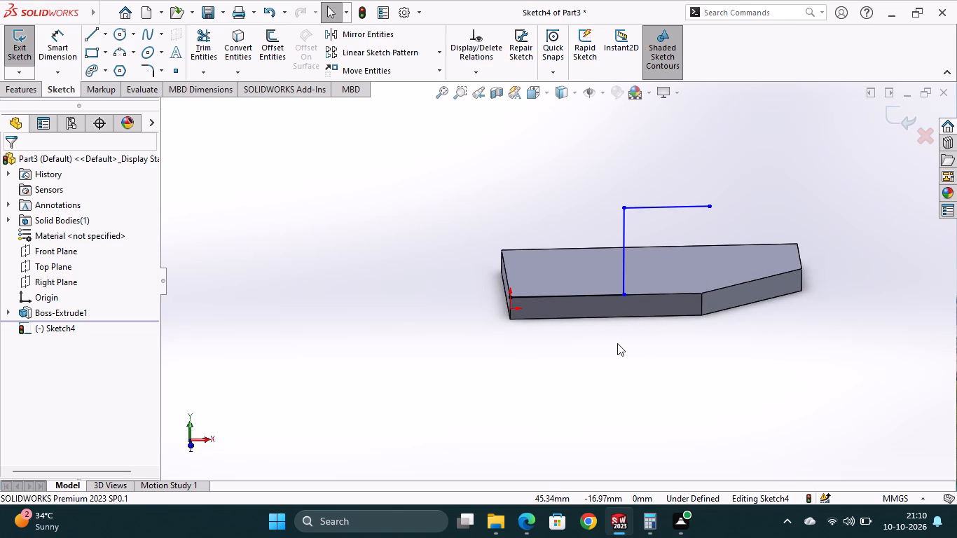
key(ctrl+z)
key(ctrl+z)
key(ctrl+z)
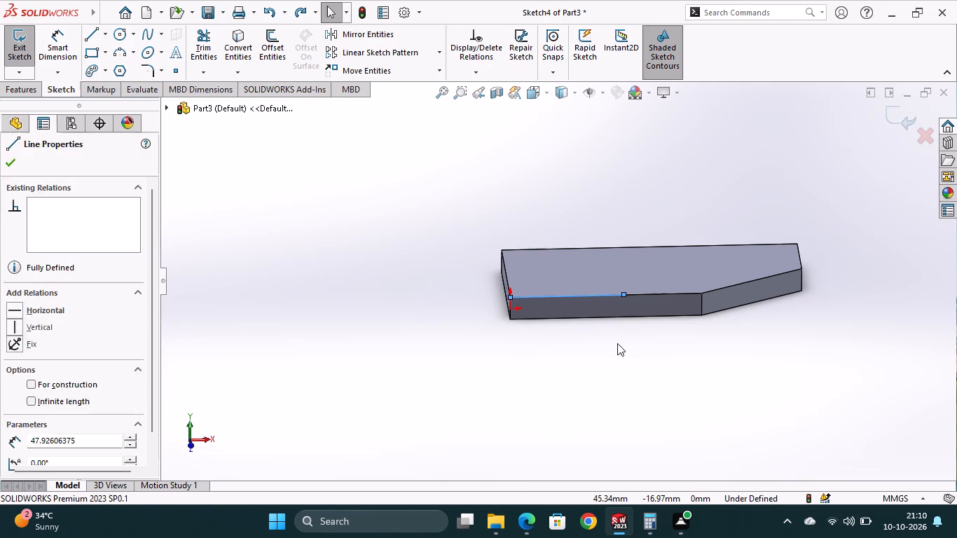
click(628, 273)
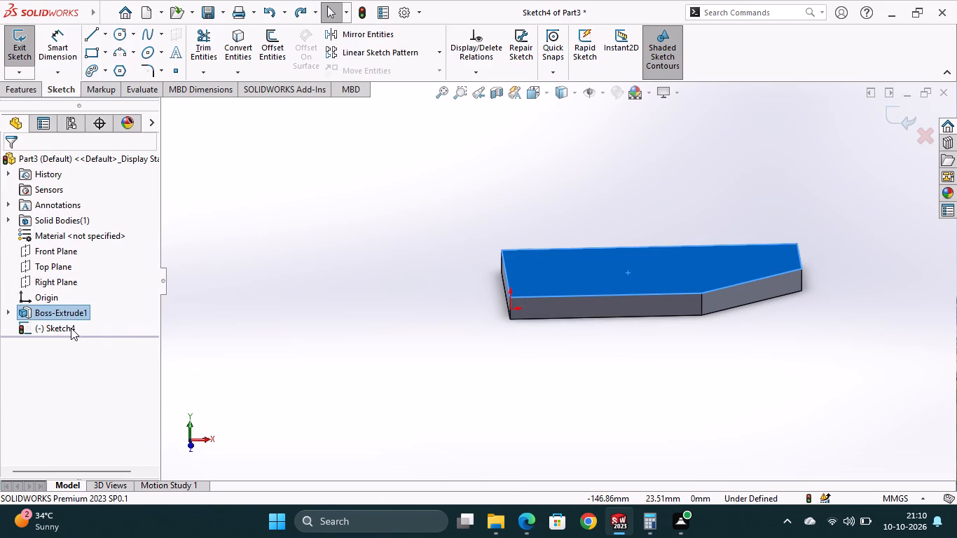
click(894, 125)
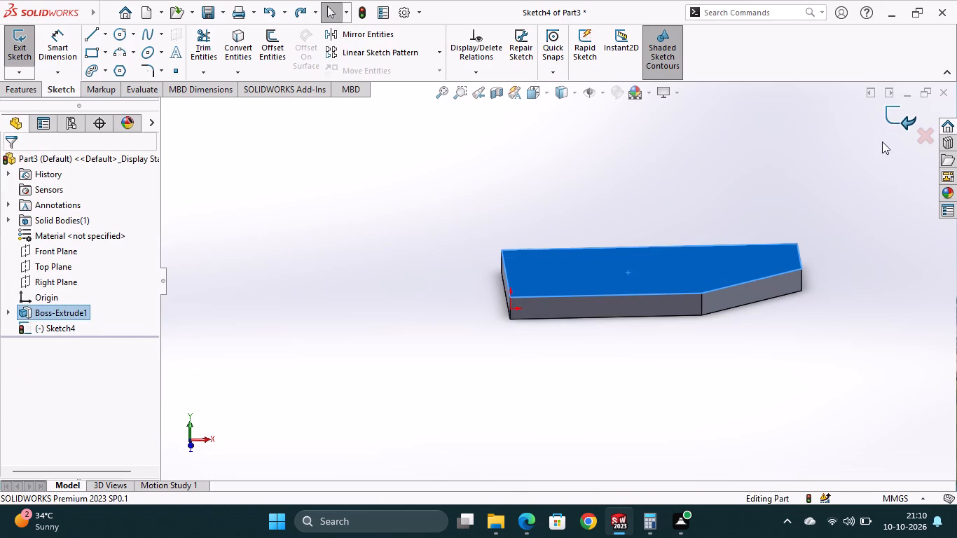
Sketch on the plate's top face a line about 47 mm along the front edge from the origin corner, then a perpendicular line to the back edge.
click(659, 263)
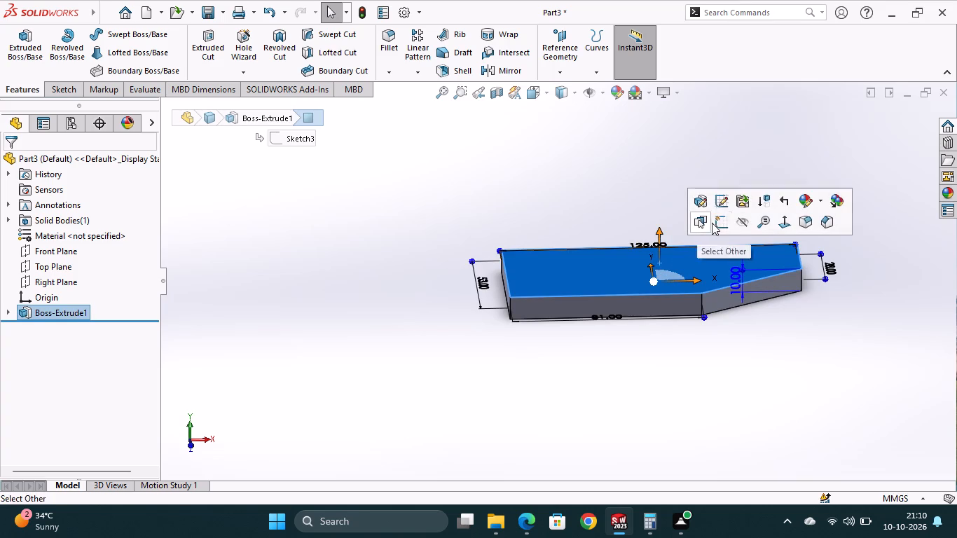
click(719, 222)
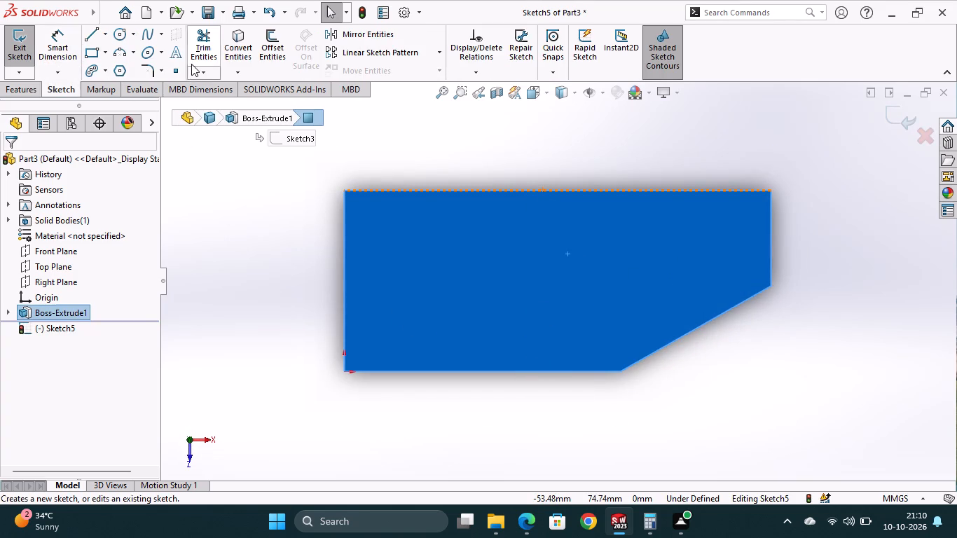
click(95, 39)
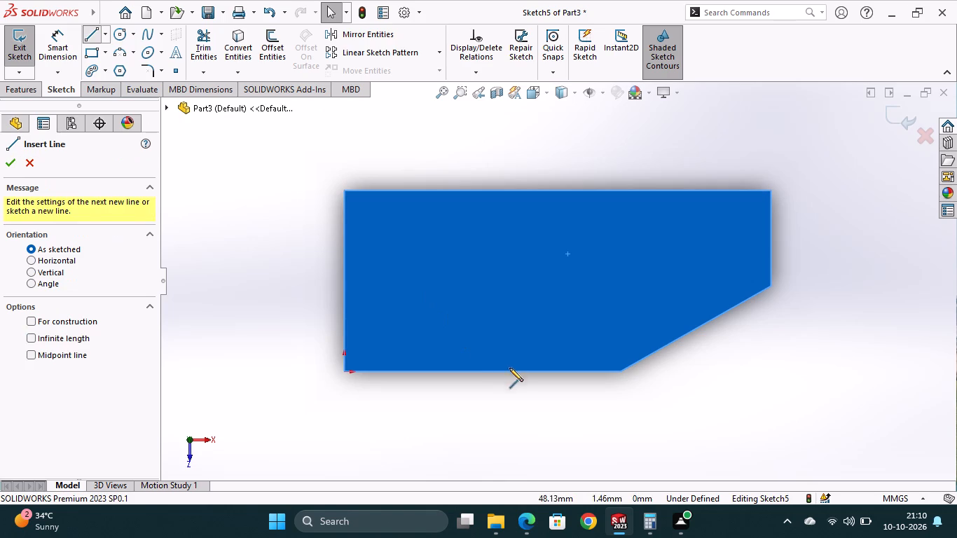
click(344, 372)
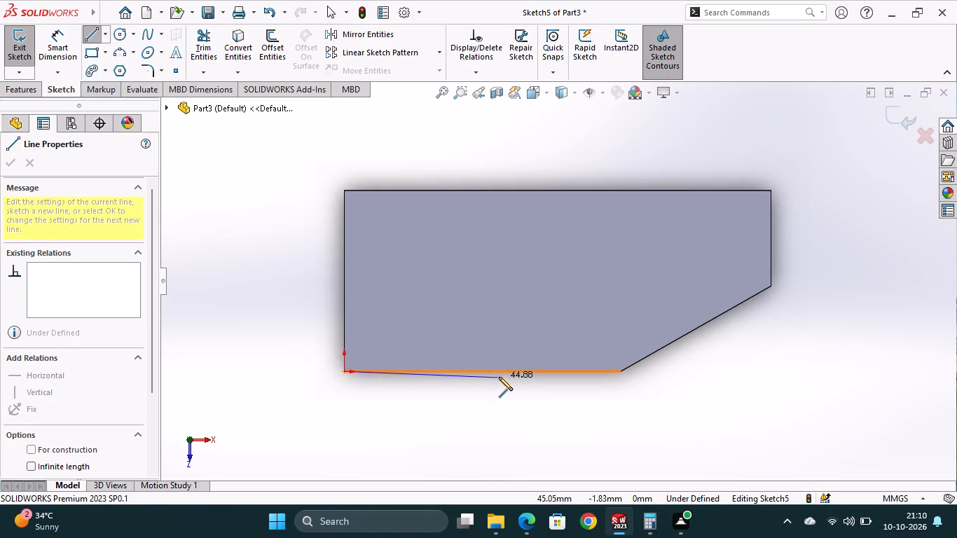
click(505, 373)
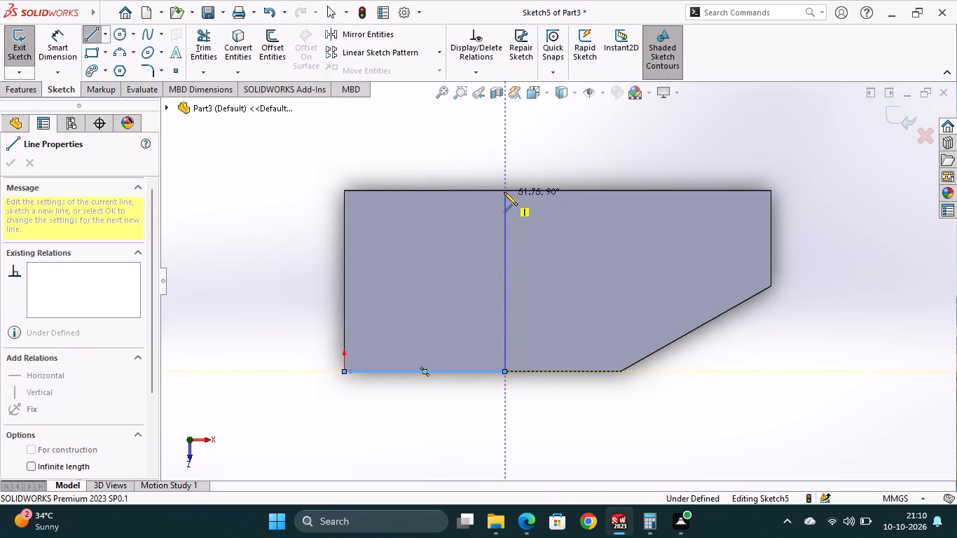
click(504, 191)
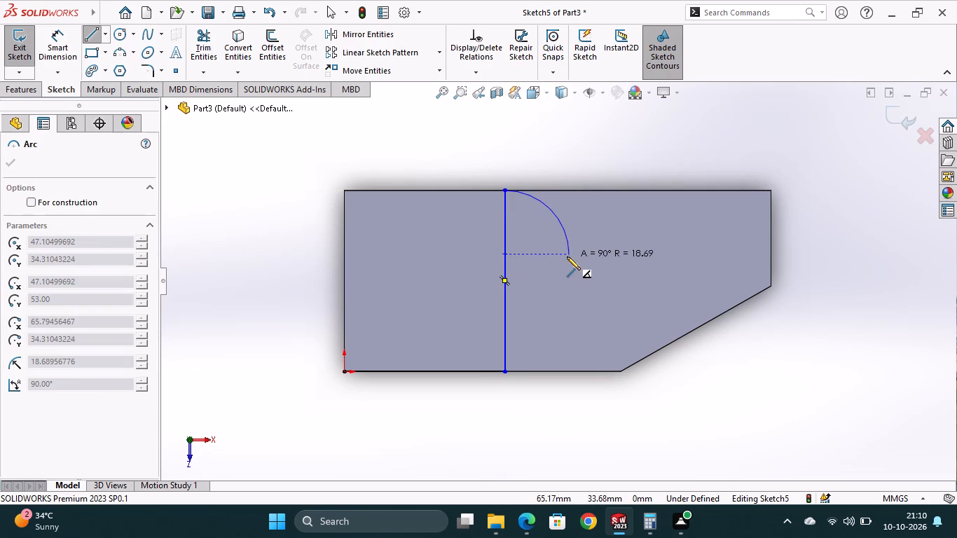
key(Escape)
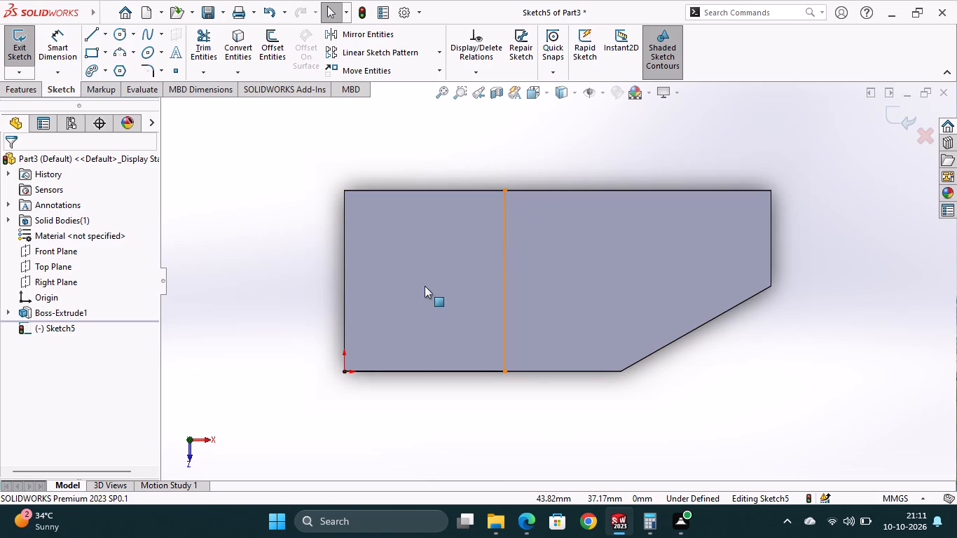
Dimension the sketched line along the plate's front edge to 45 mm.
click(67, 50)
click(440, 371)
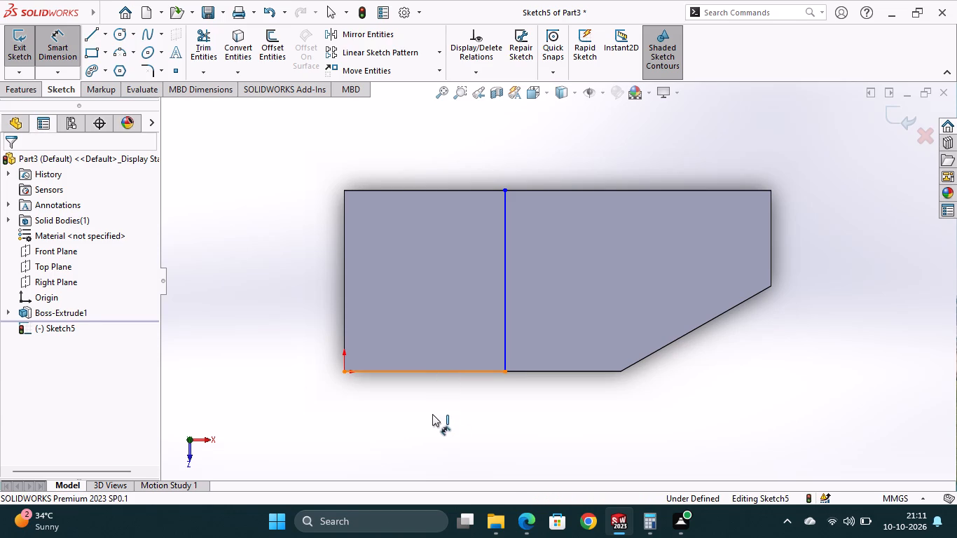
click(432, 422)
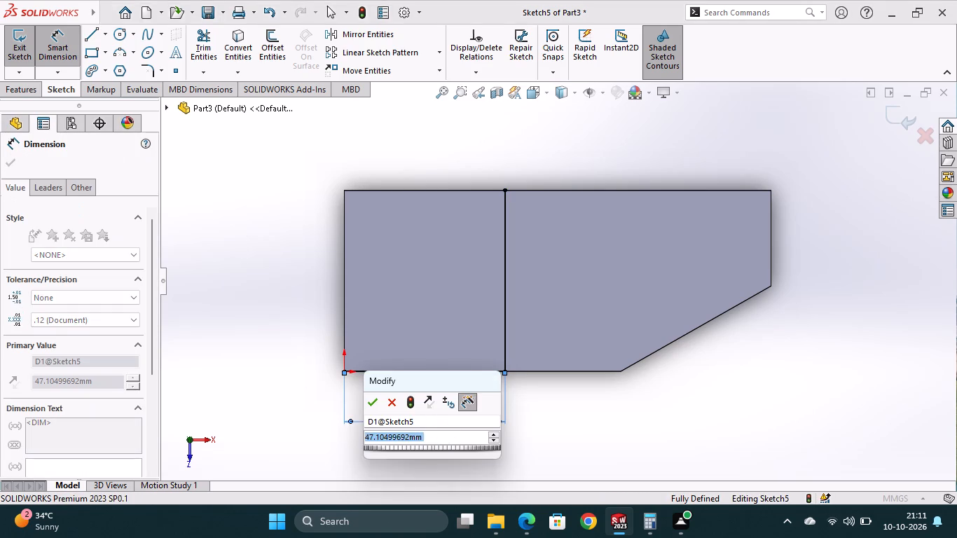
text(45)
key(Return)
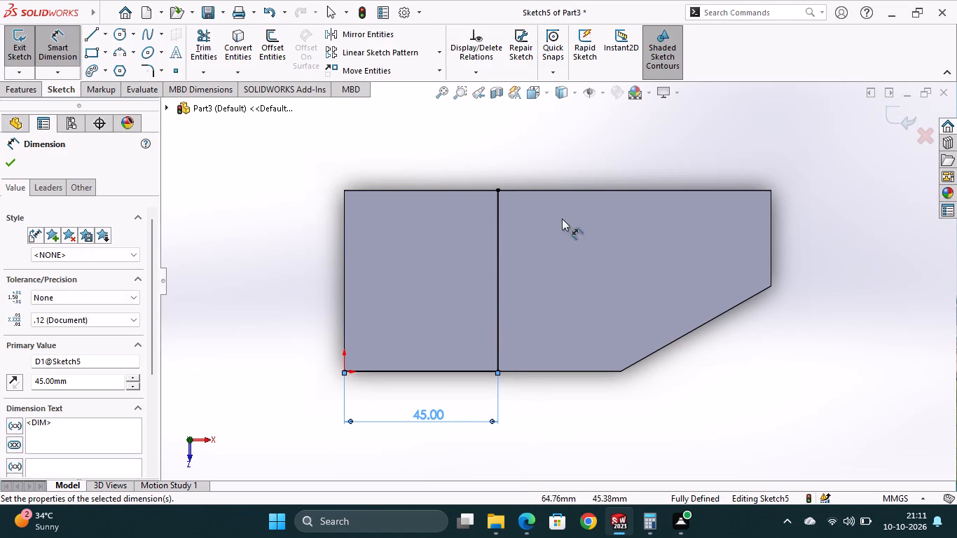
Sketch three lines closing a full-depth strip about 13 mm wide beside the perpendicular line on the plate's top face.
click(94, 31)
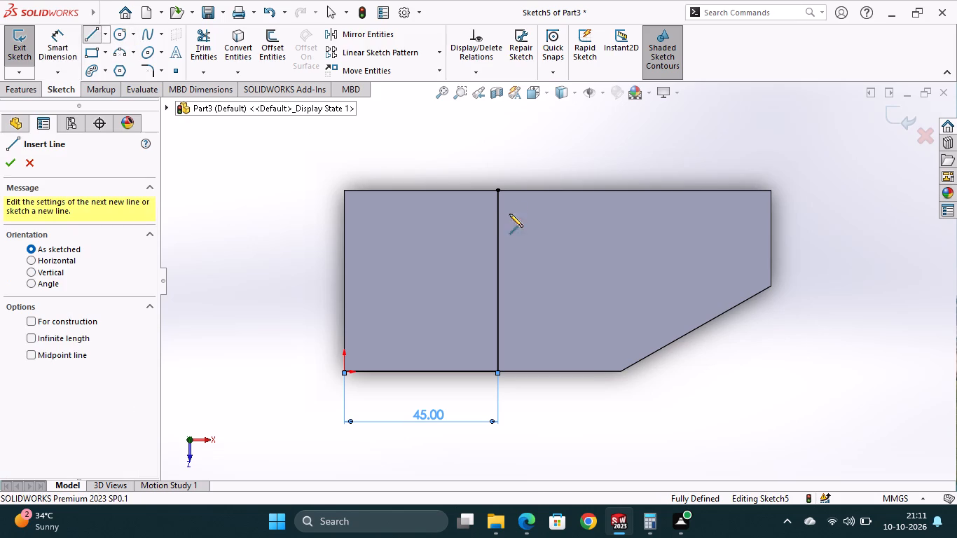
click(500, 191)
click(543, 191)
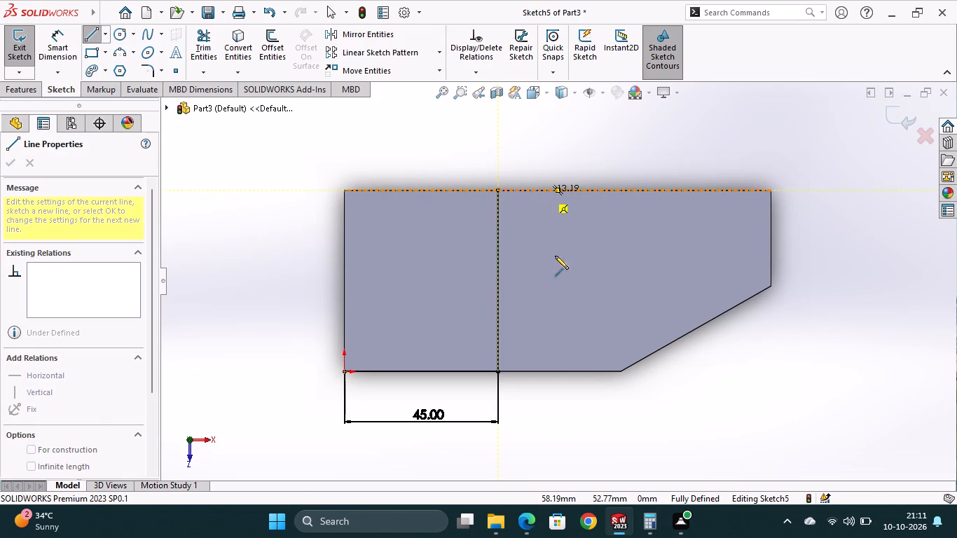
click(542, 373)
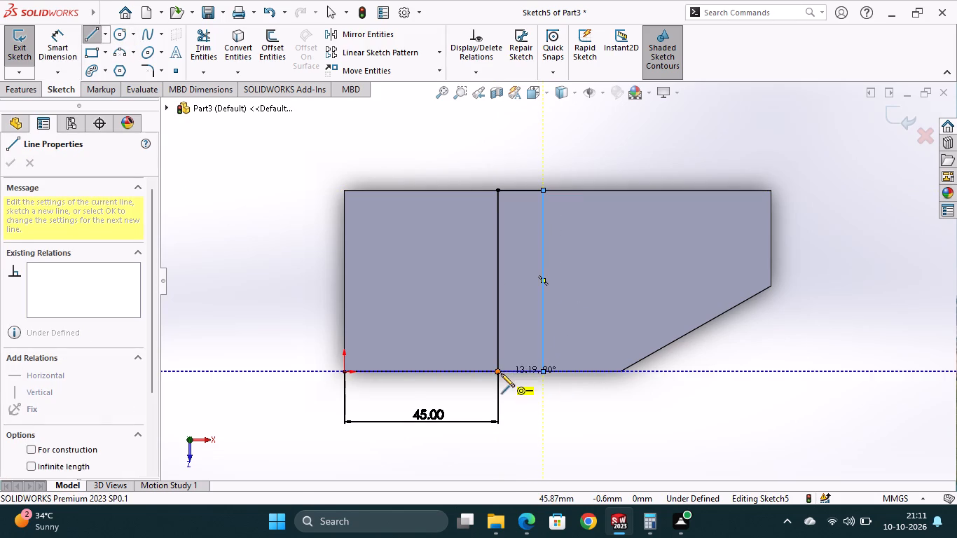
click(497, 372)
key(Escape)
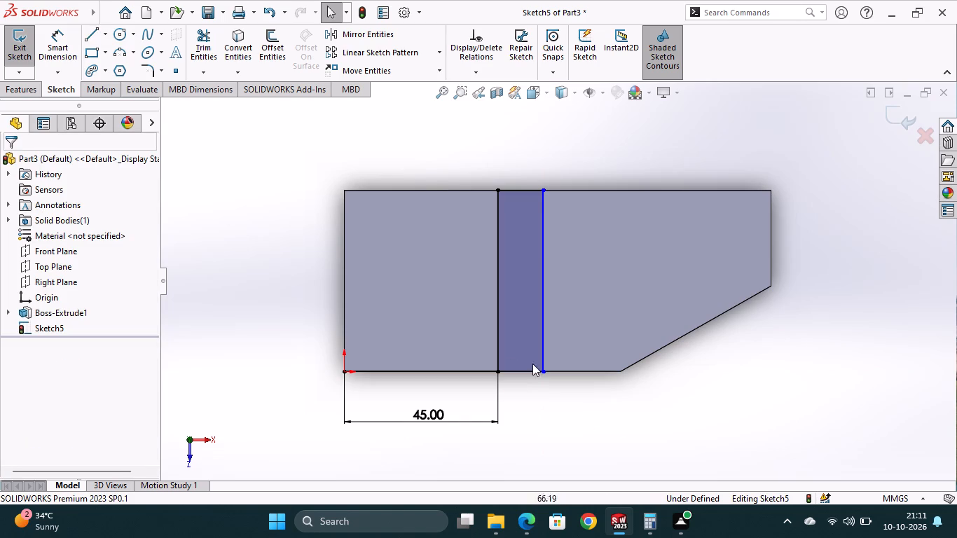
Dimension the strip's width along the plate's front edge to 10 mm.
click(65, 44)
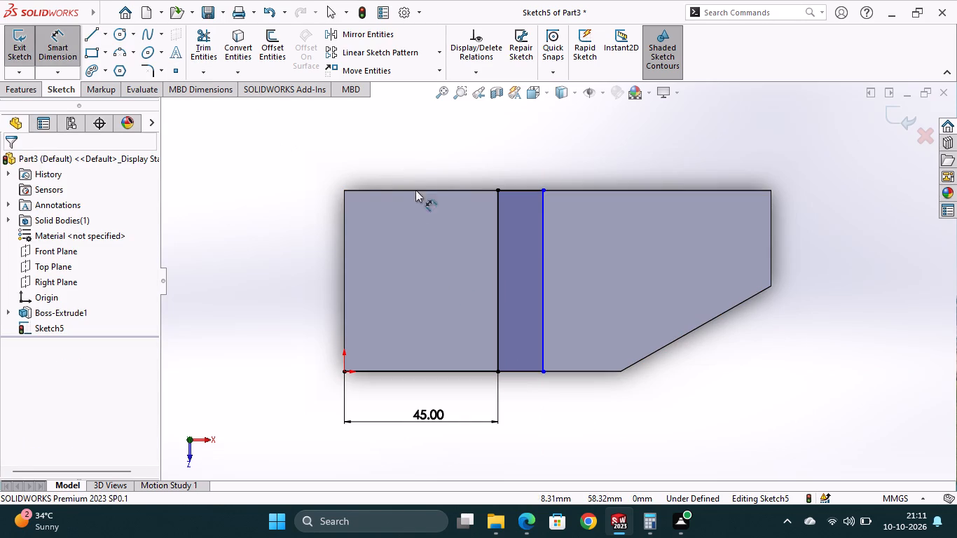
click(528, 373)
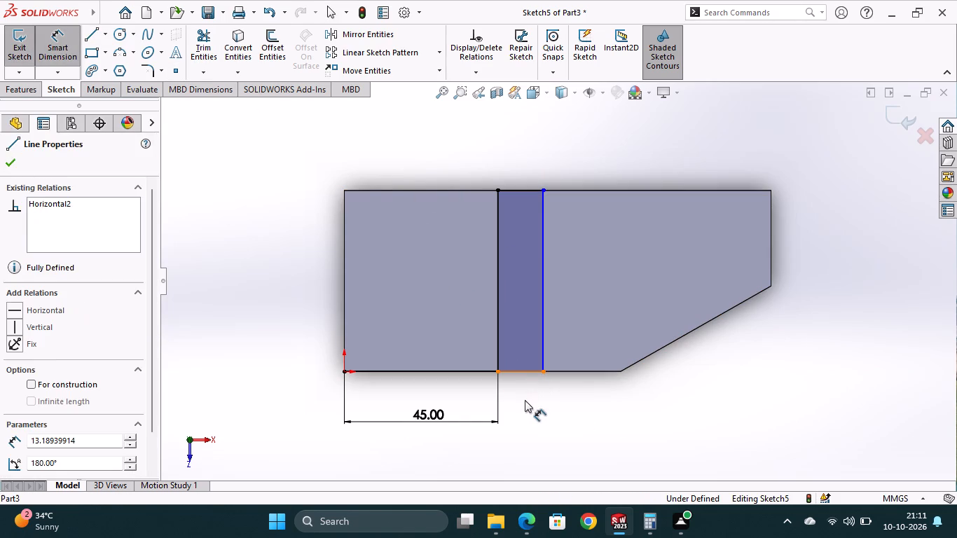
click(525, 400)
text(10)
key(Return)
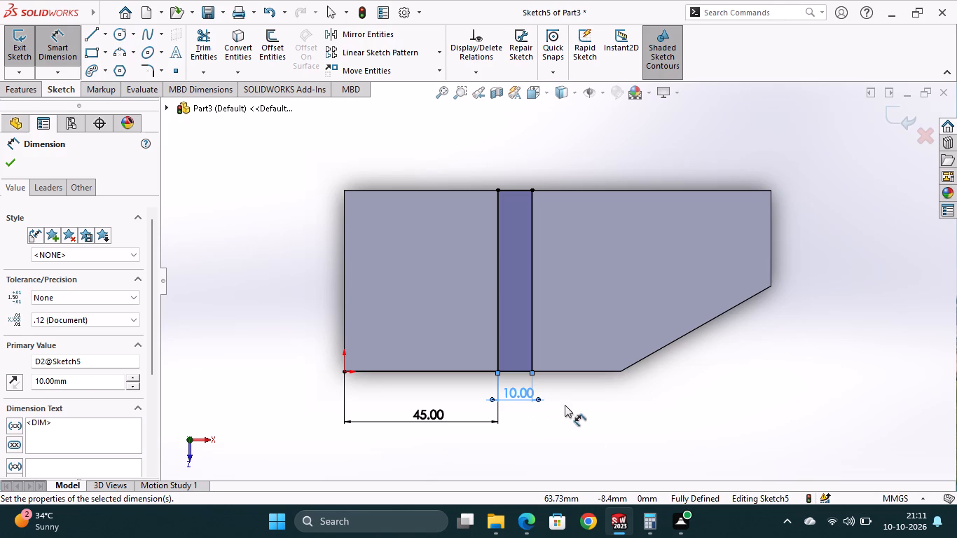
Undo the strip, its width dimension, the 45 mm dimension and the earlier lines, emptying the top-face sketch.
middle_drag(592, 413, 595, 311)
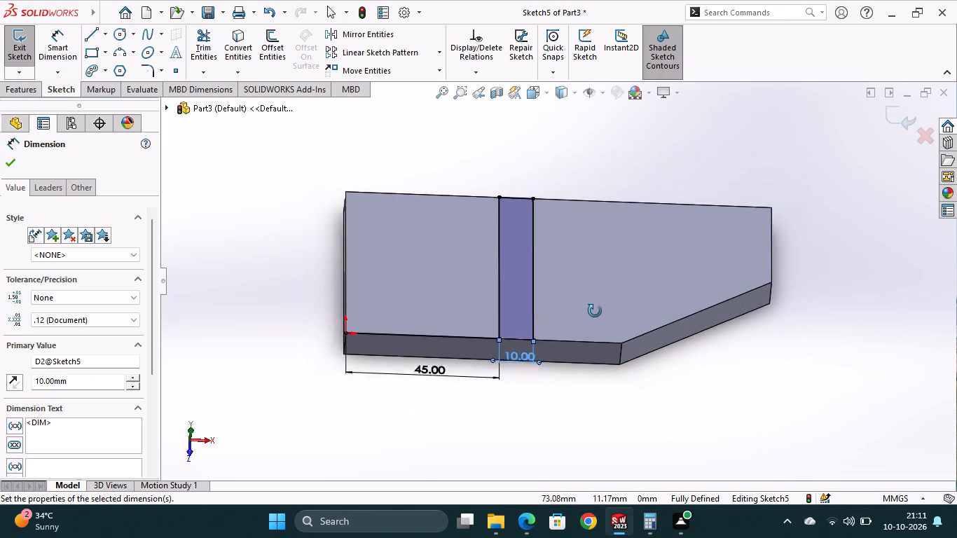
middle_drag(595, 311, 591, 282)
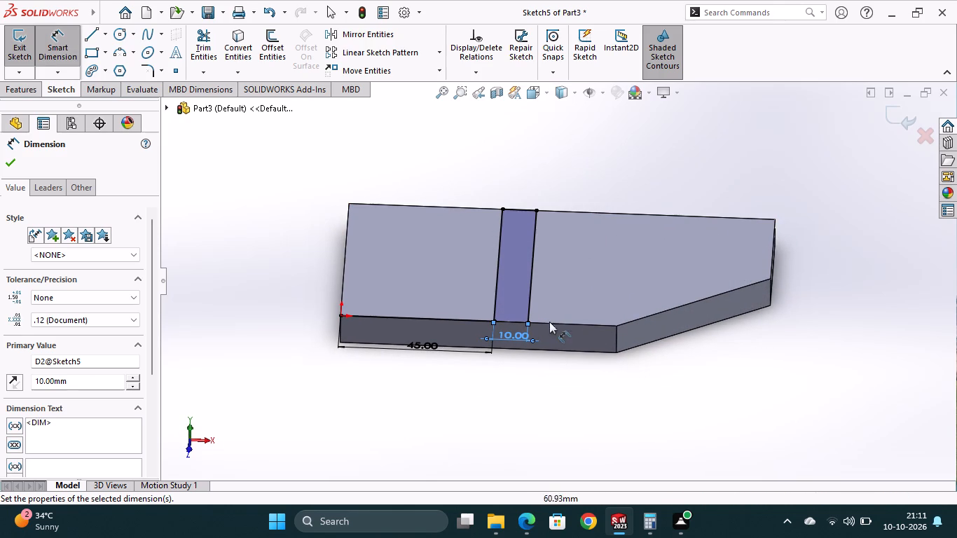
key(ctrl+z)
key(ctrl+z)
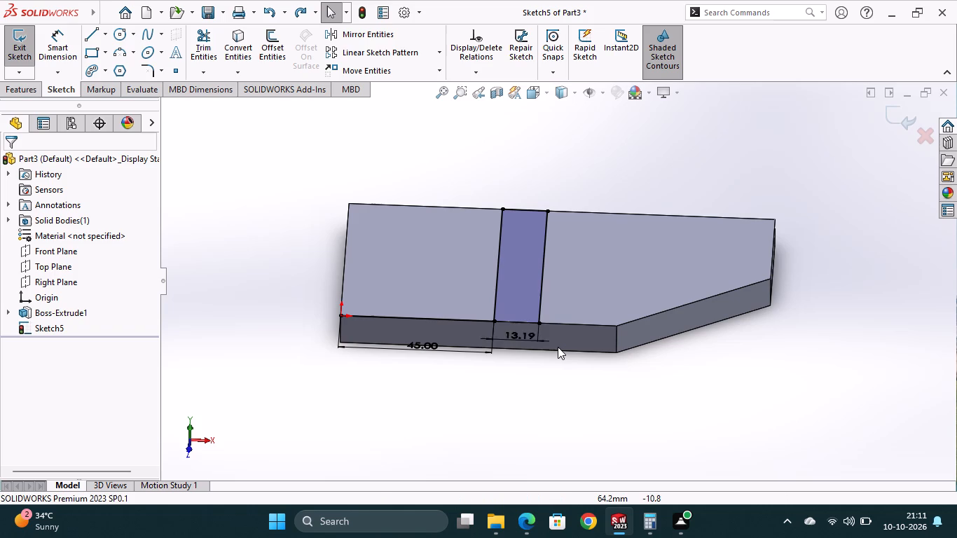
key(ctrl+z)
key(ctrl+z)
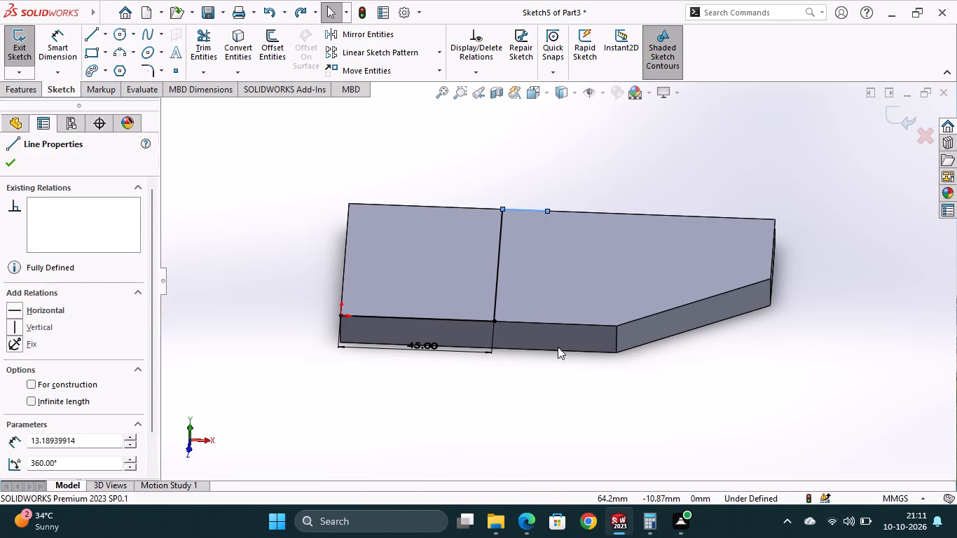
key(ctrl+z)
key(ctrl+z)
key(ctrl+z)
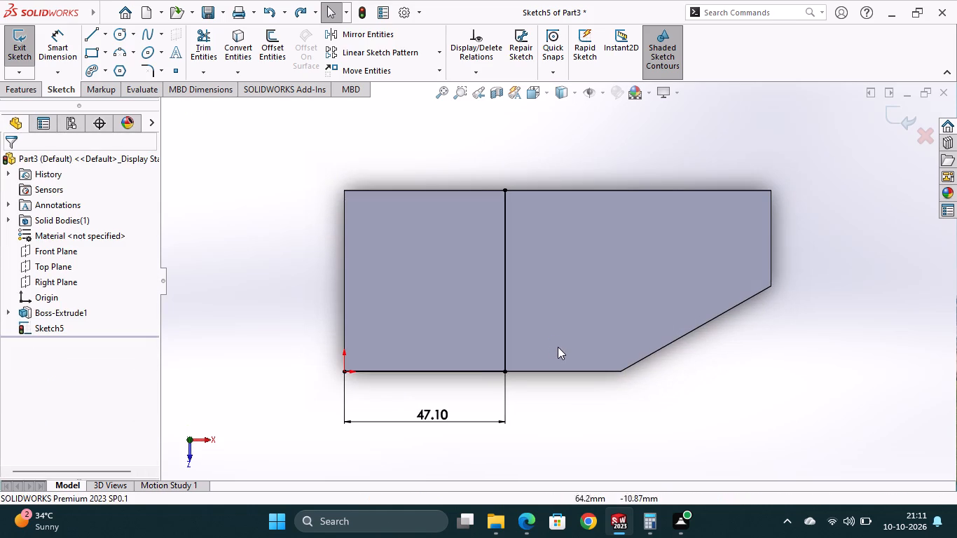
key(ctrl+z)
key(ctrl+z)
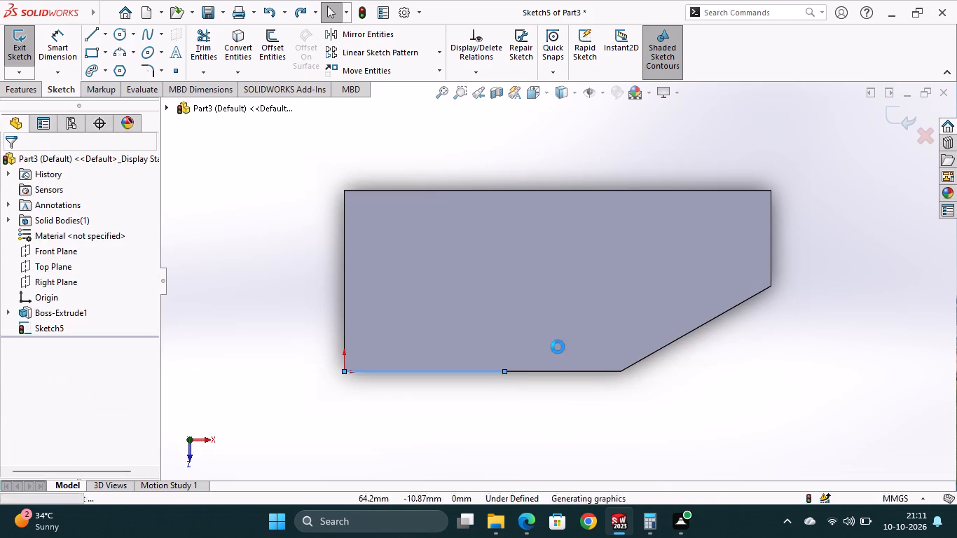
Sketch a line about 54 mm along the plate's back edge from the chamfered end's corner, then a closed rectangle about 41 mm long toward the front.
click(92, 32)
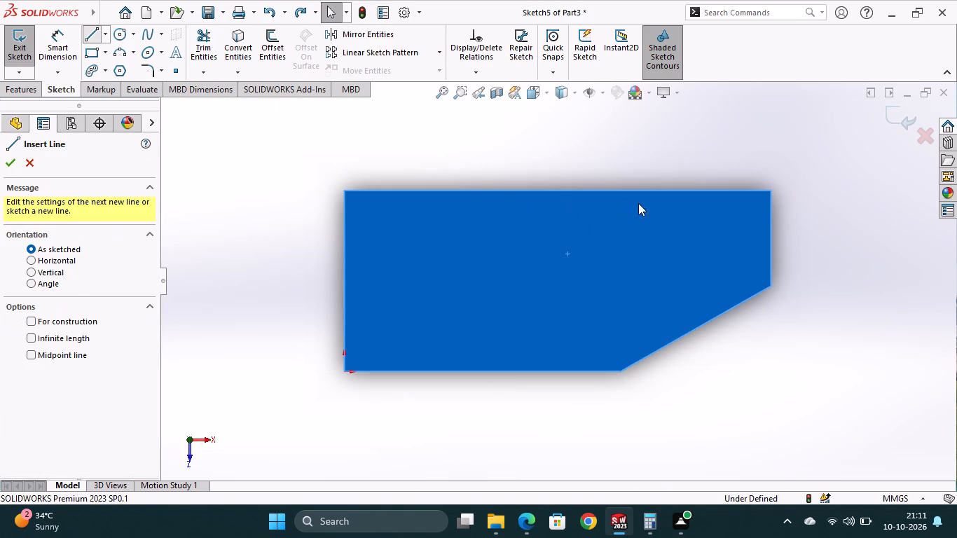
click(770, 191)
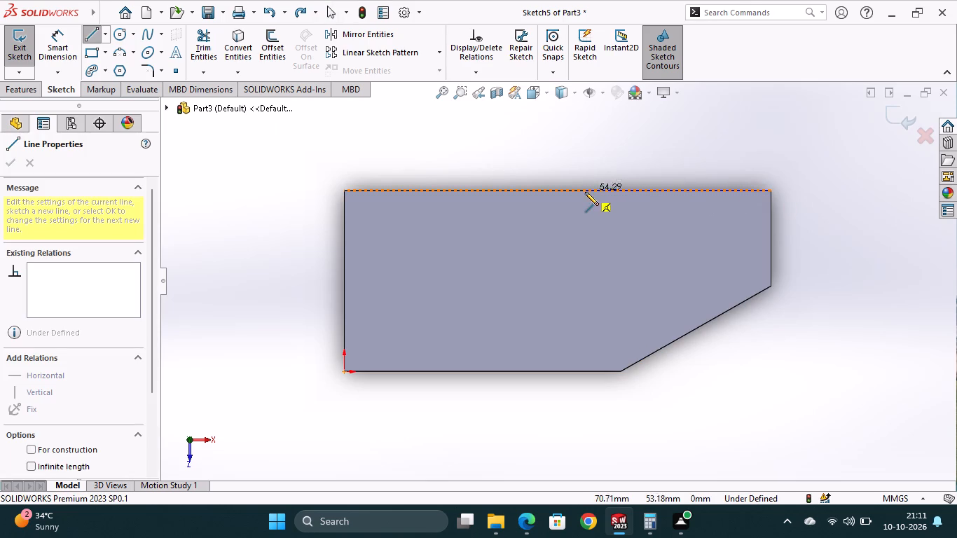
click(585, 193)
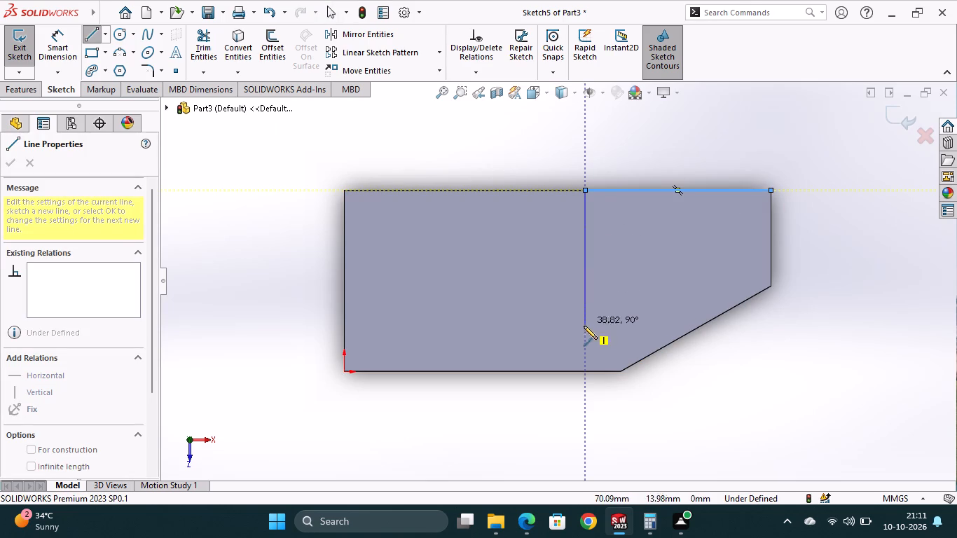
click(584, 331)
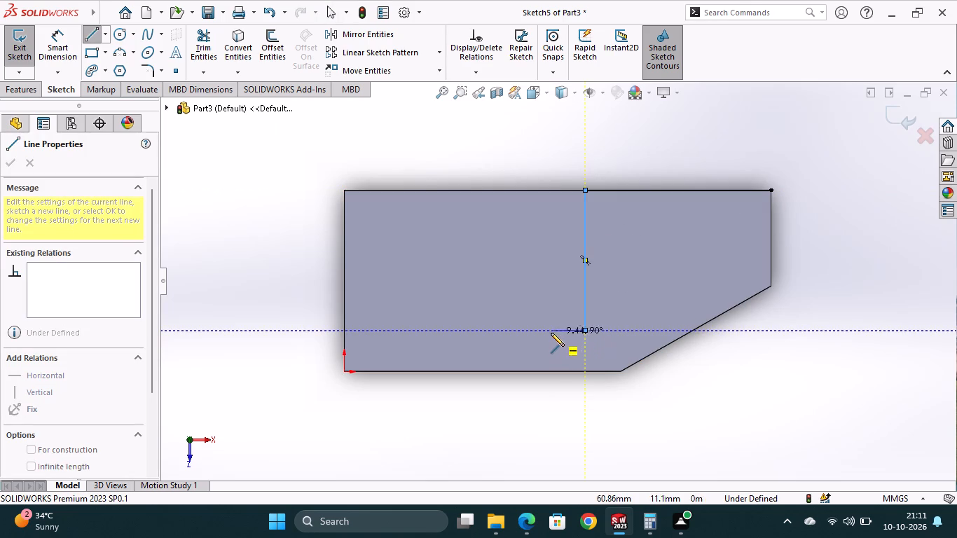
click(539, 332)
click(539, 191)
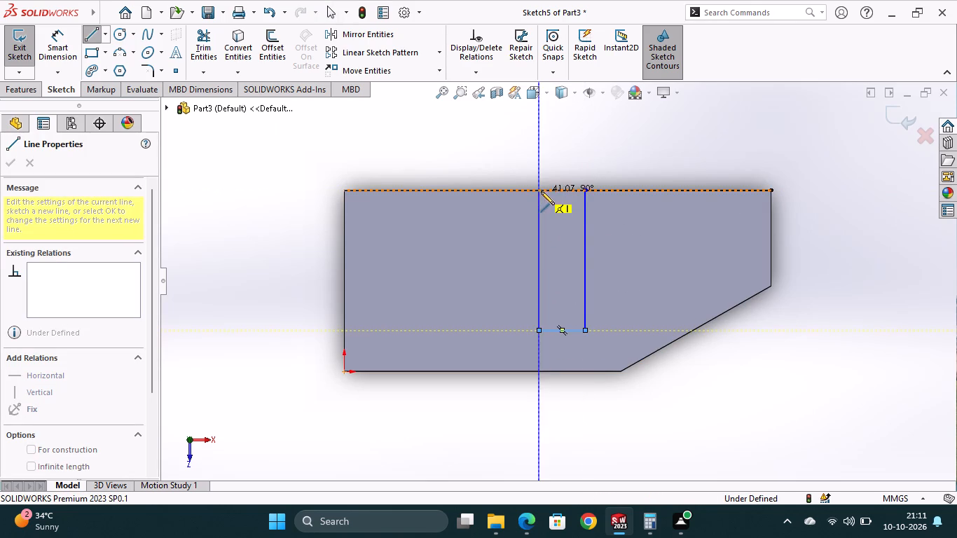
click(588, 191)
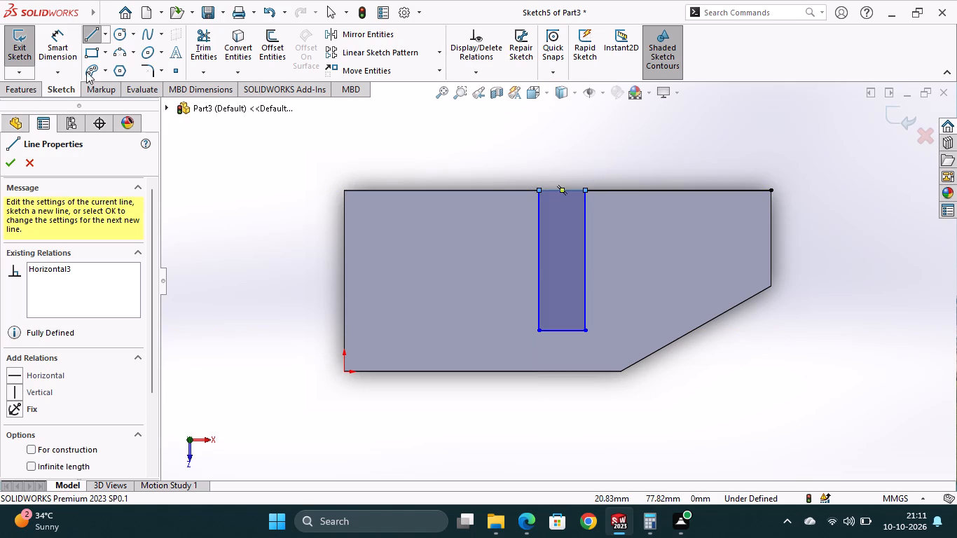
Dimension the line between the plate's back corner and the rectangle to 45 mm.
click(62, 48)
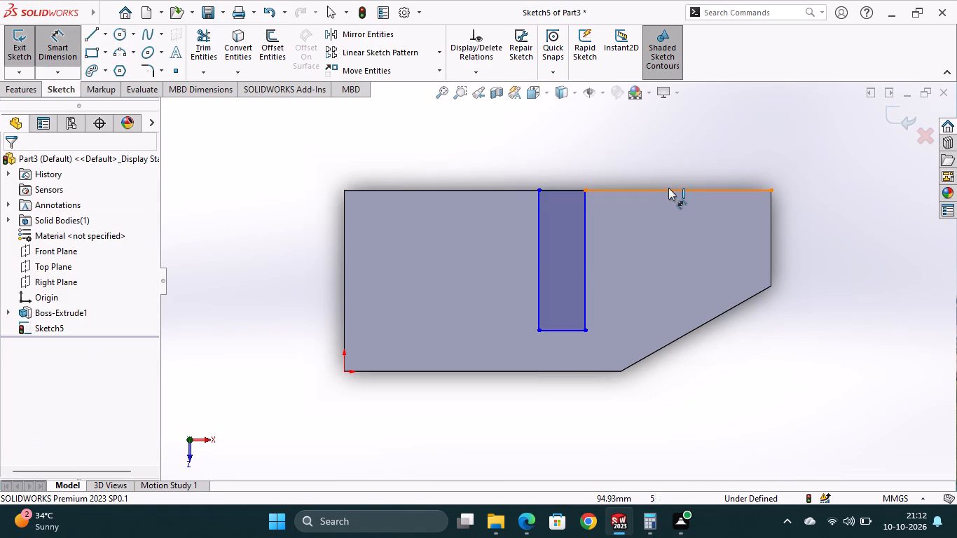
click(668, 188)
click(670, 153)
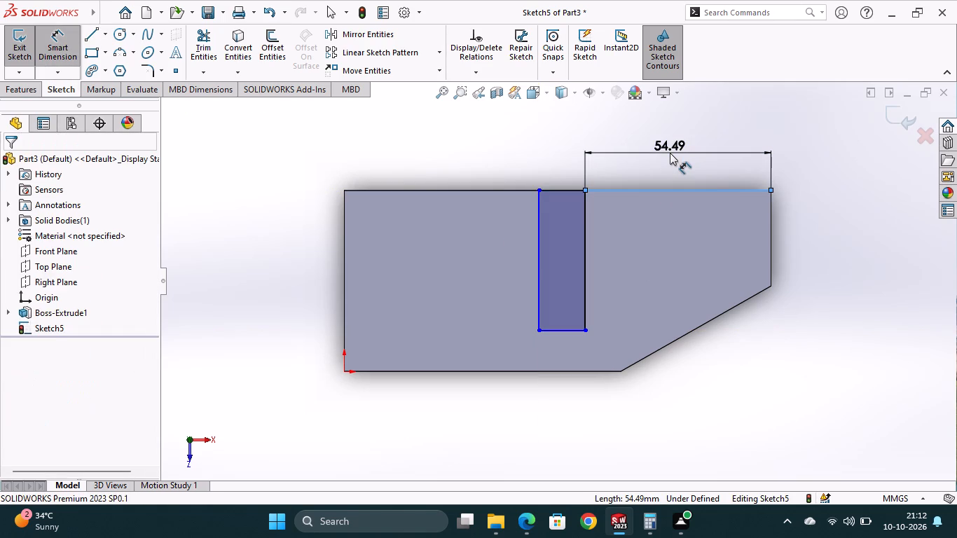
text(45)
key(Return)
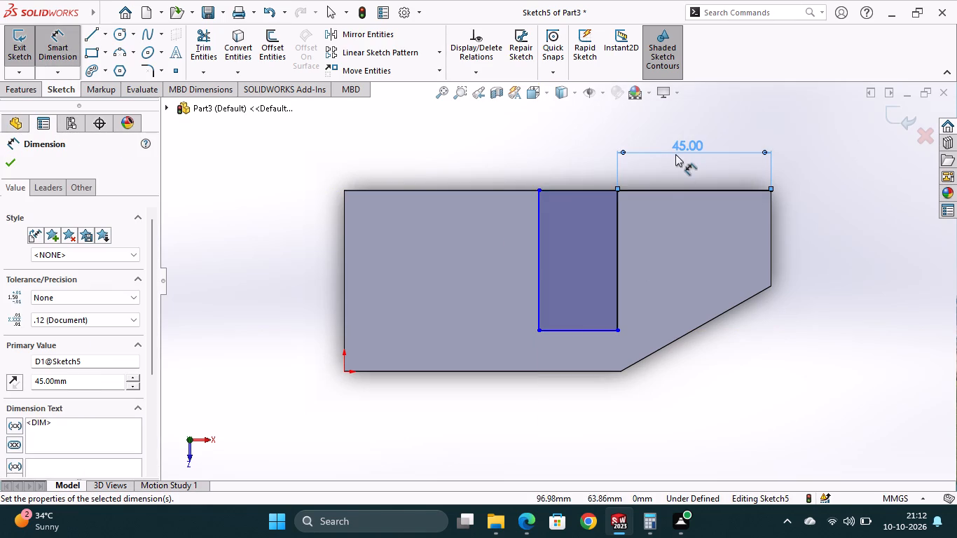
Dimension the rectangle to 10 mm wide along the back edge and 38 mm long.
click(576, 190)
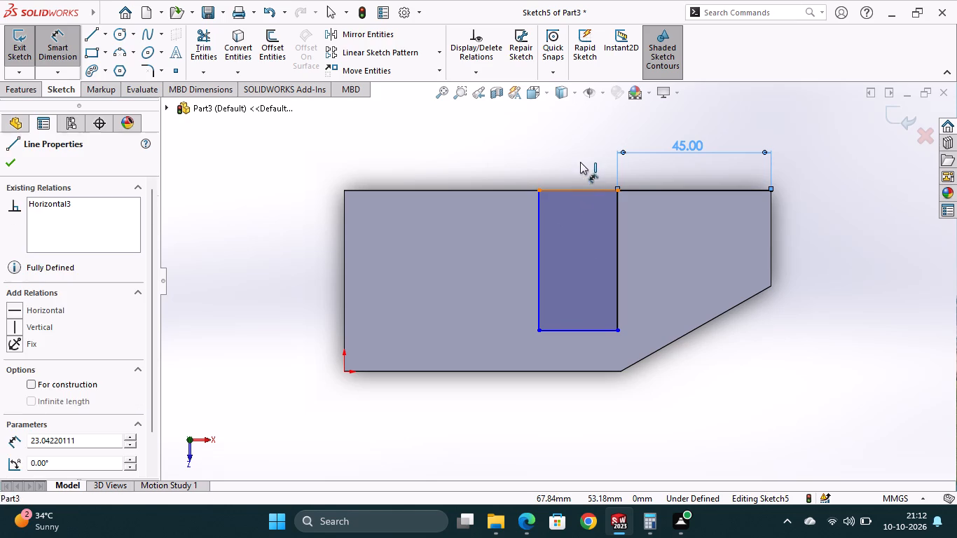
click(581, 160)
text(10)
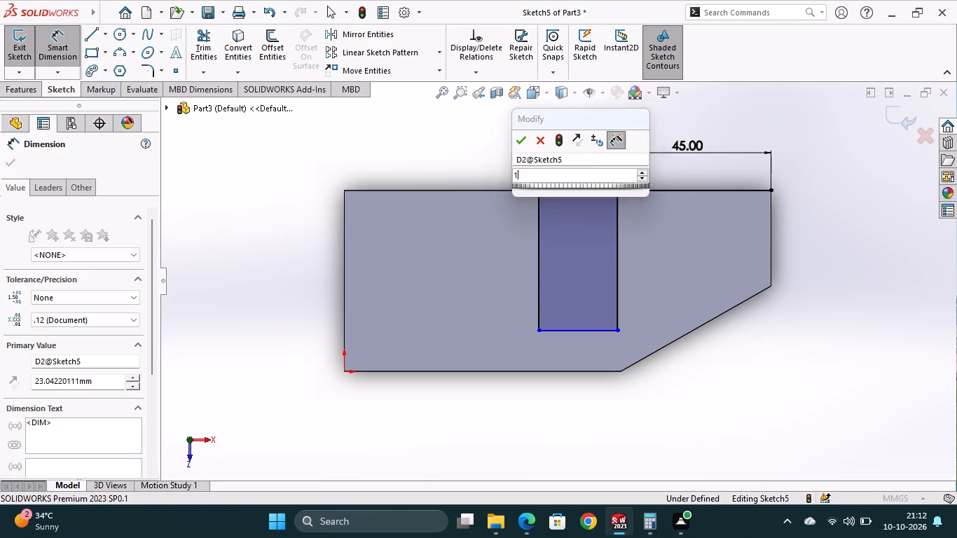
key(Return)
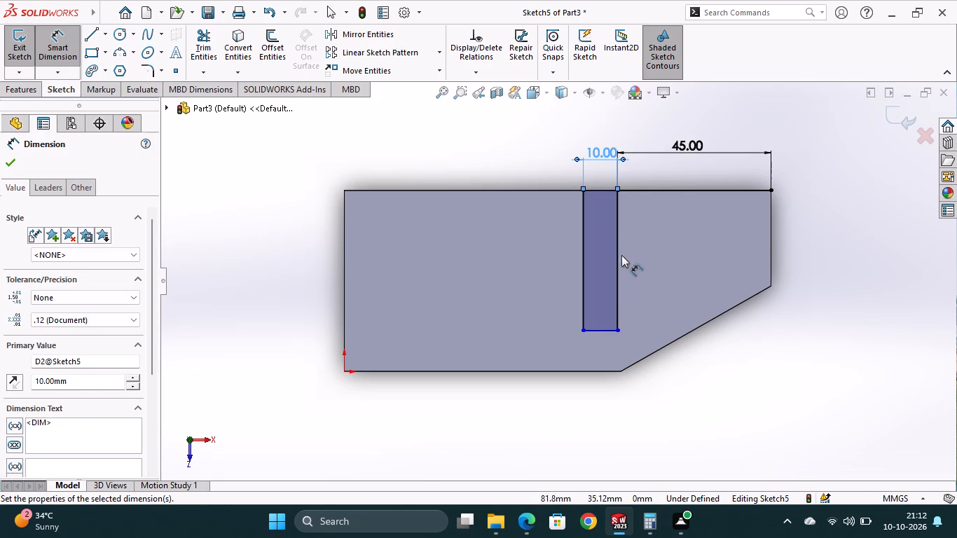
click(618, 263)
click(666, 261)
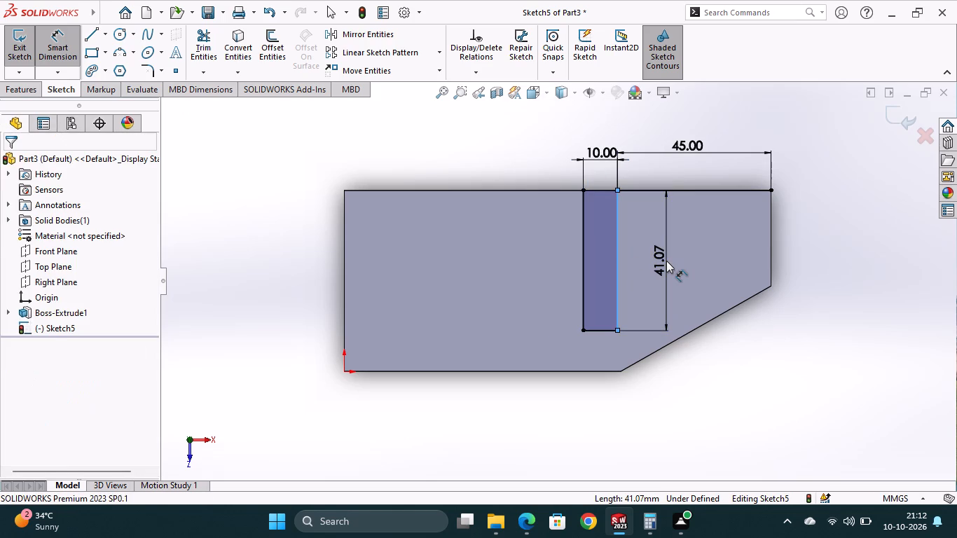
text(38)
key(Return)
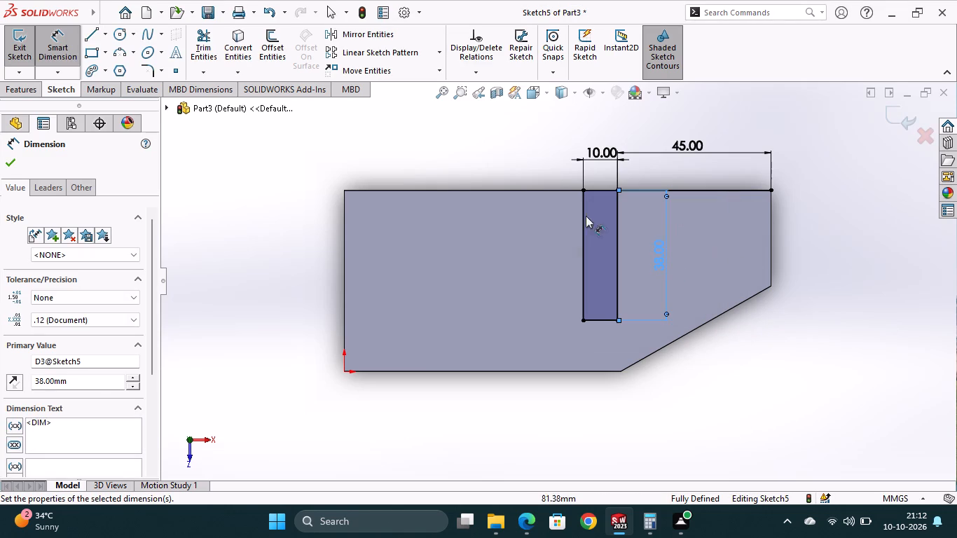
Exit the sketch and extrude its rectangular region 54 mm with the Mid Plane end condition, merged with the plate.
click(11, 51)
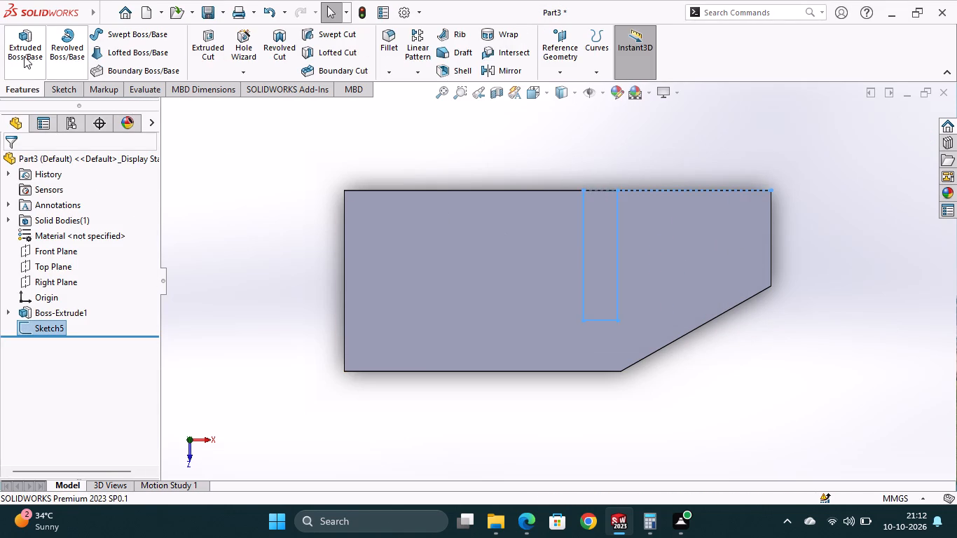
click(24, 56)
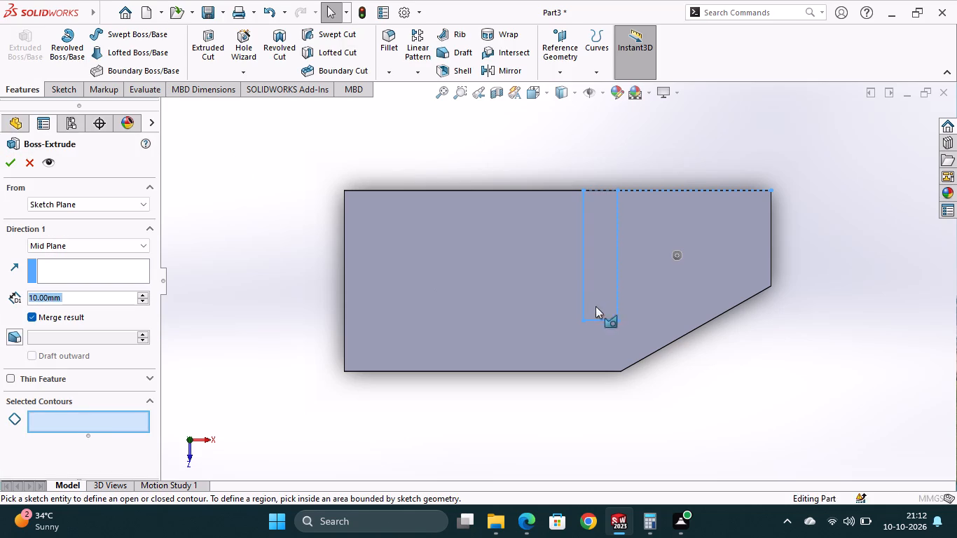
middle_drag(676, 377, 666, 294)
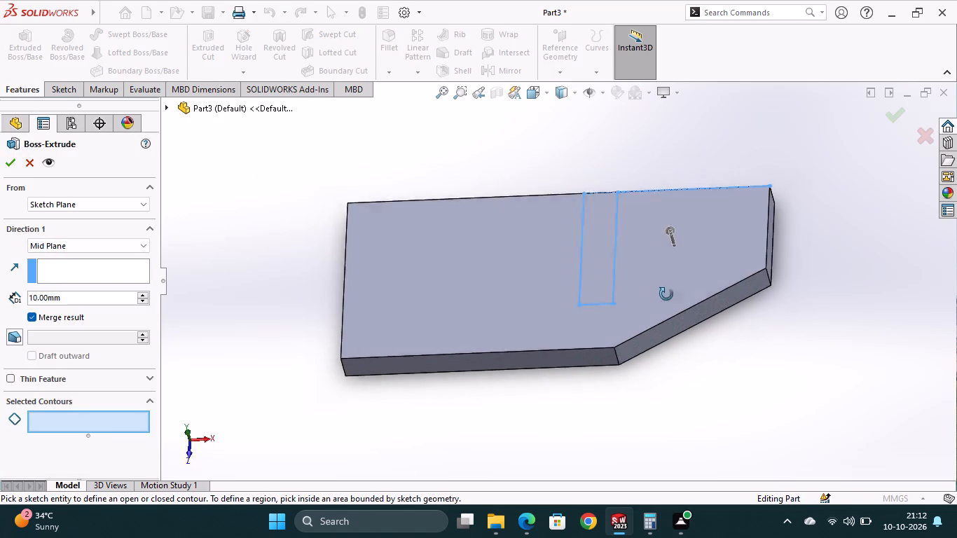
middle_drag(666, 294, 667, 241)
click(595, 235)
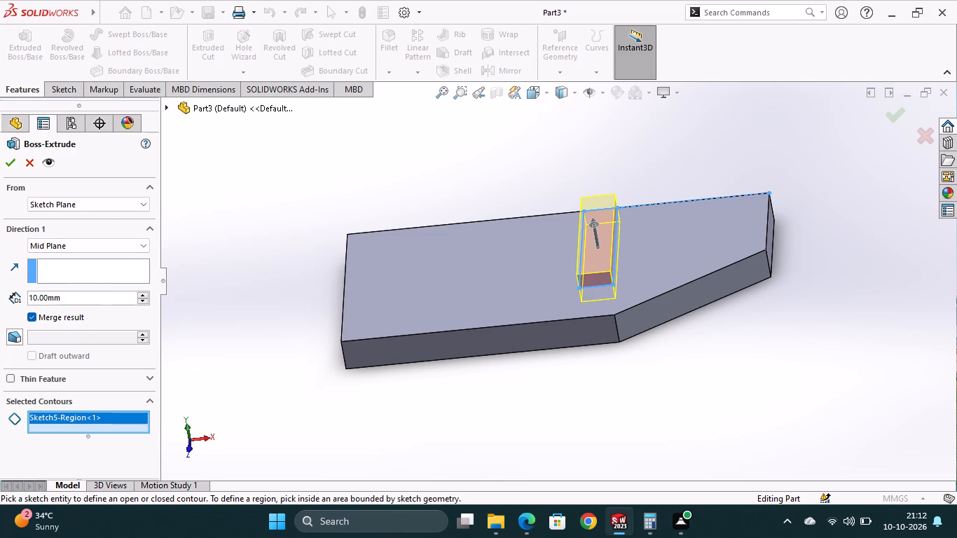
drag(76, 295, 28, 297)
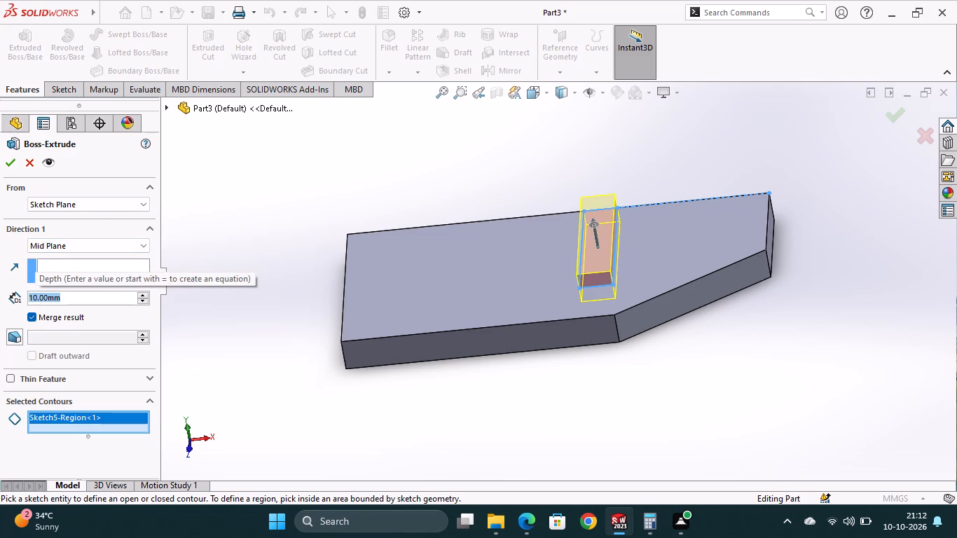
text(54)
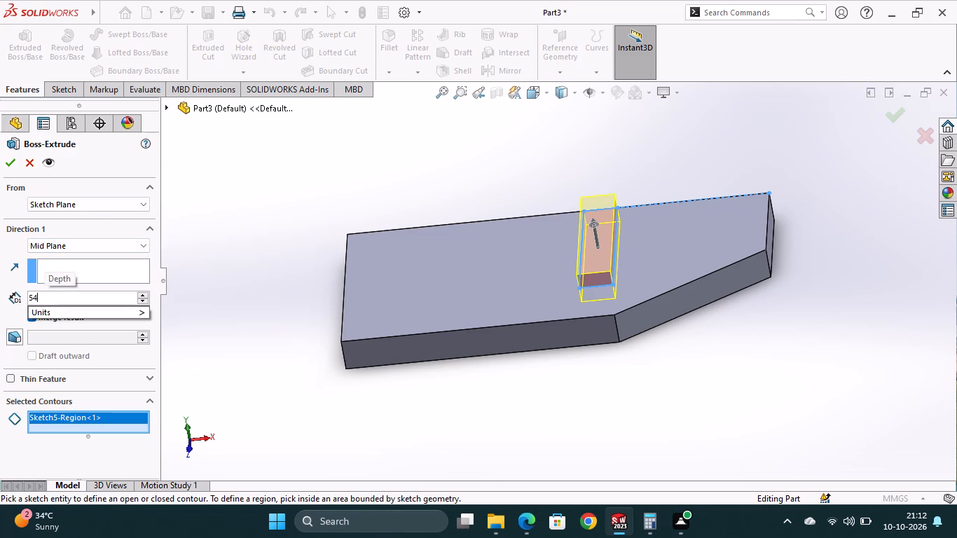
key(Return)
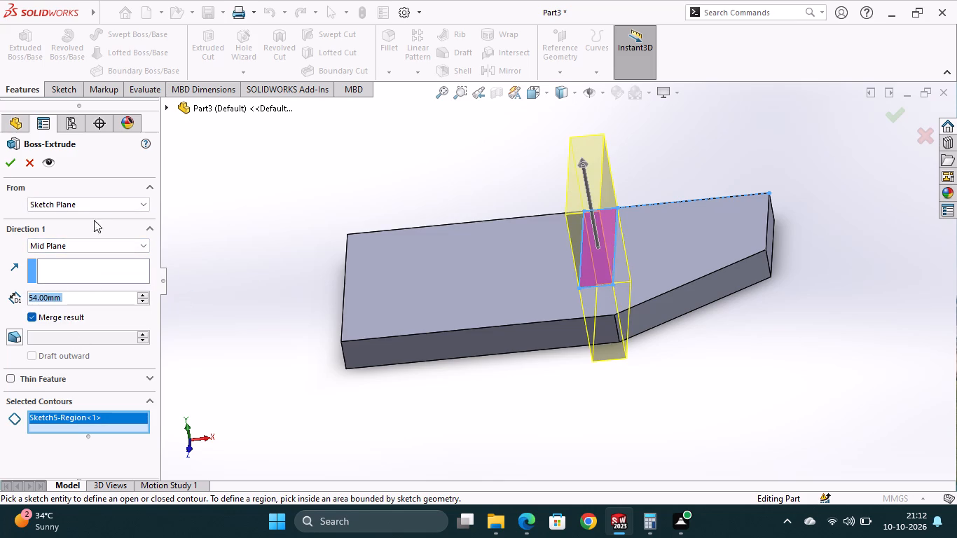
click(14, 162)
middle_drag(741, 367, 708, 401)
scroll(717, 389, down, 1)
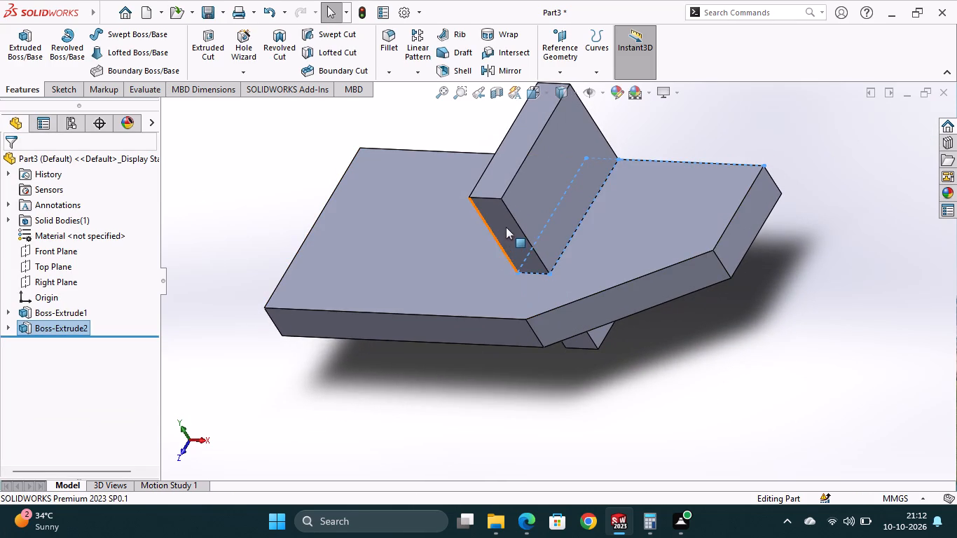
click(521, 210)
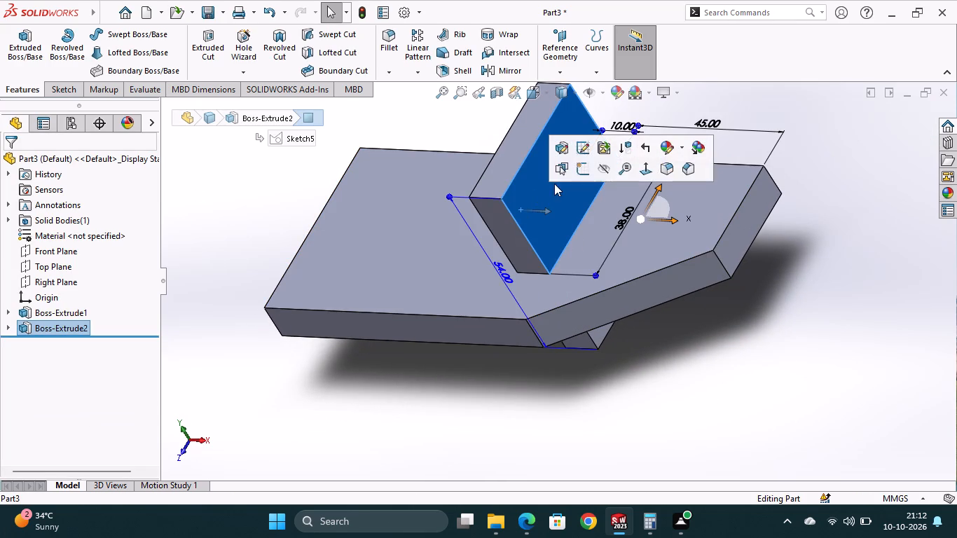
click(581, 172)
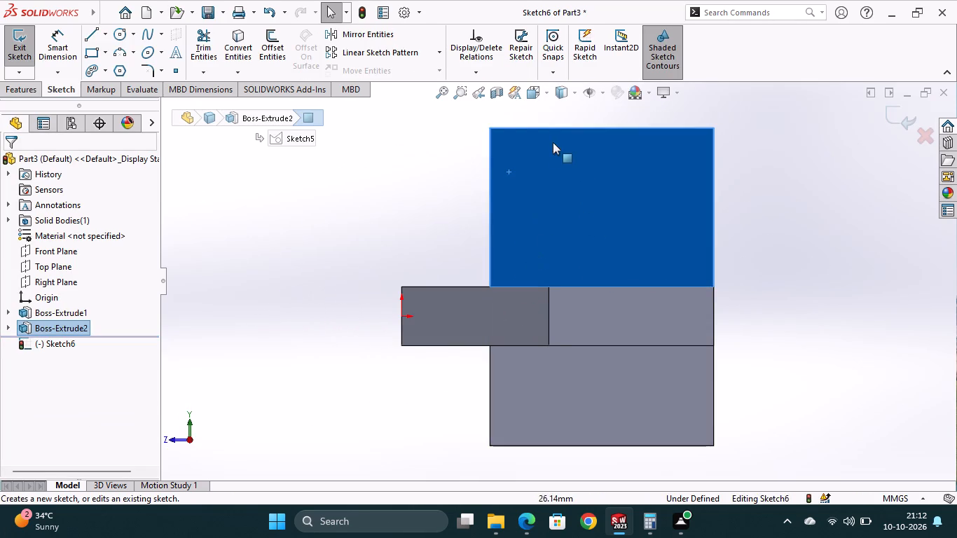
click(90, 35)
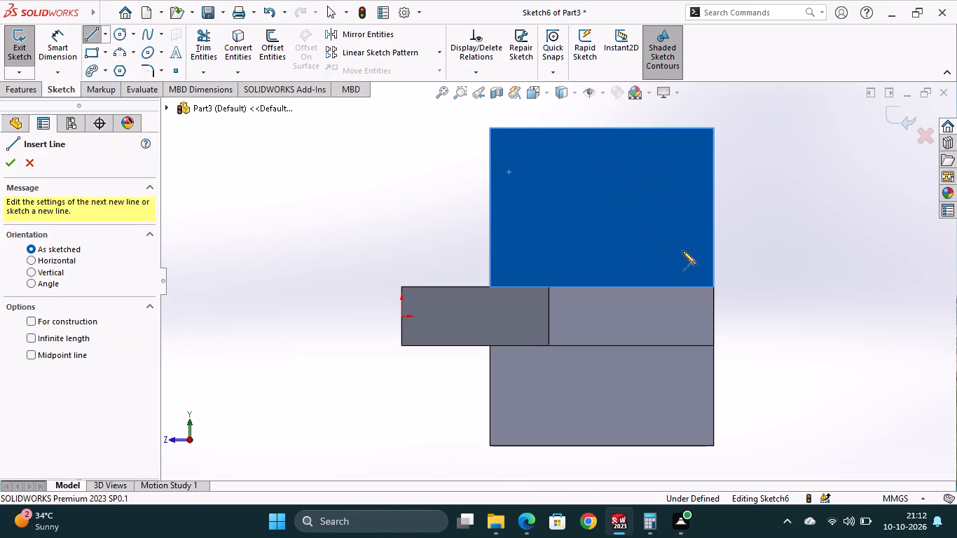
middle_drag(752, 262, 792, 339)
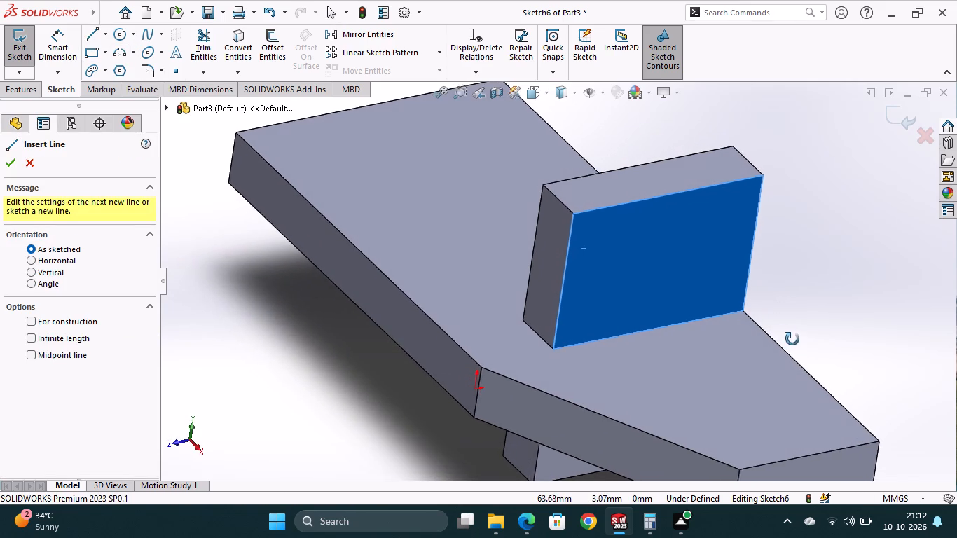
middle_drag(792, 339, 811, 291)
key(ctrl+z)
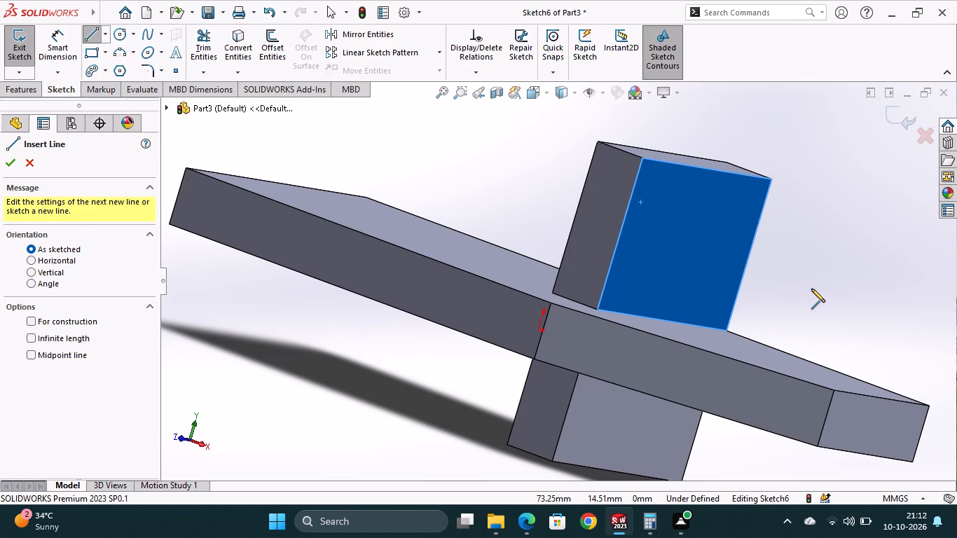
Undo the 54 mm Mid Plane extrusion of the upright wall.
key(ctrl+z)
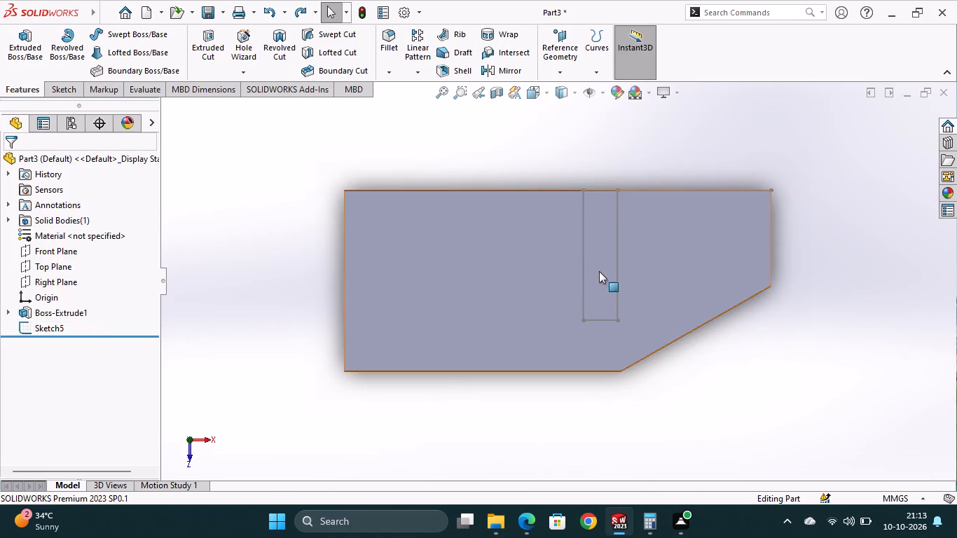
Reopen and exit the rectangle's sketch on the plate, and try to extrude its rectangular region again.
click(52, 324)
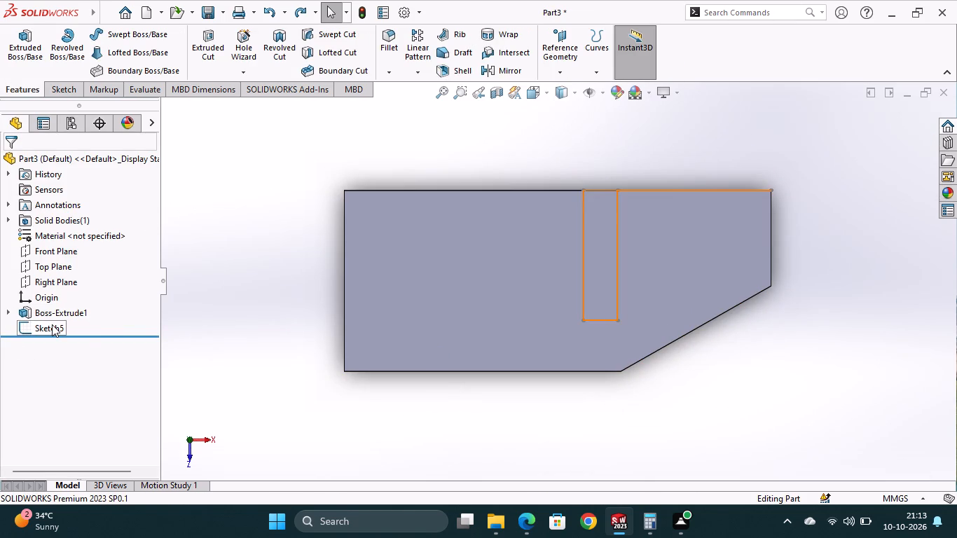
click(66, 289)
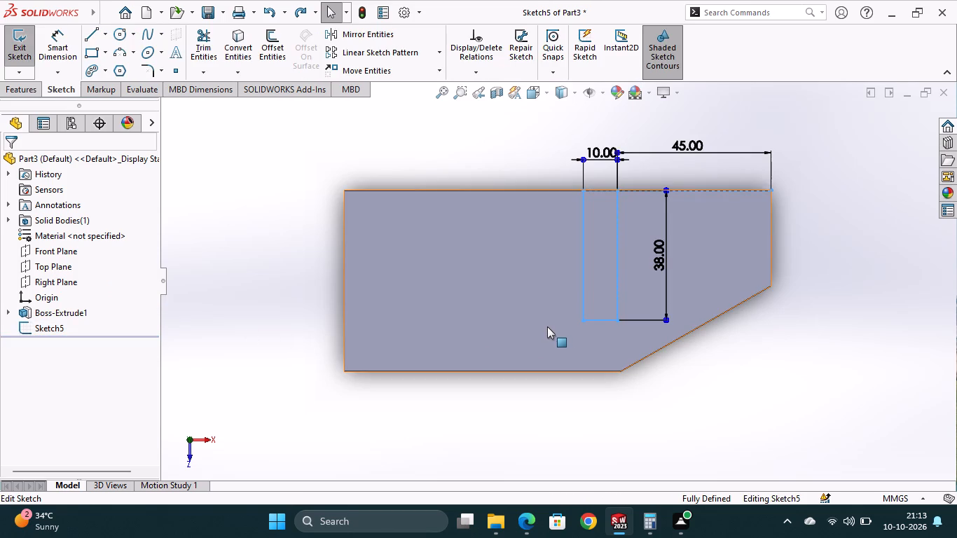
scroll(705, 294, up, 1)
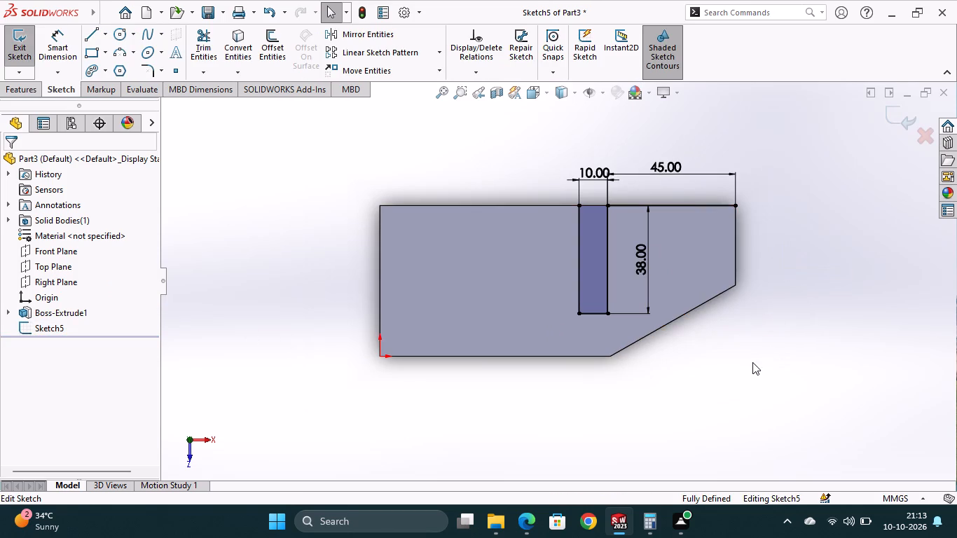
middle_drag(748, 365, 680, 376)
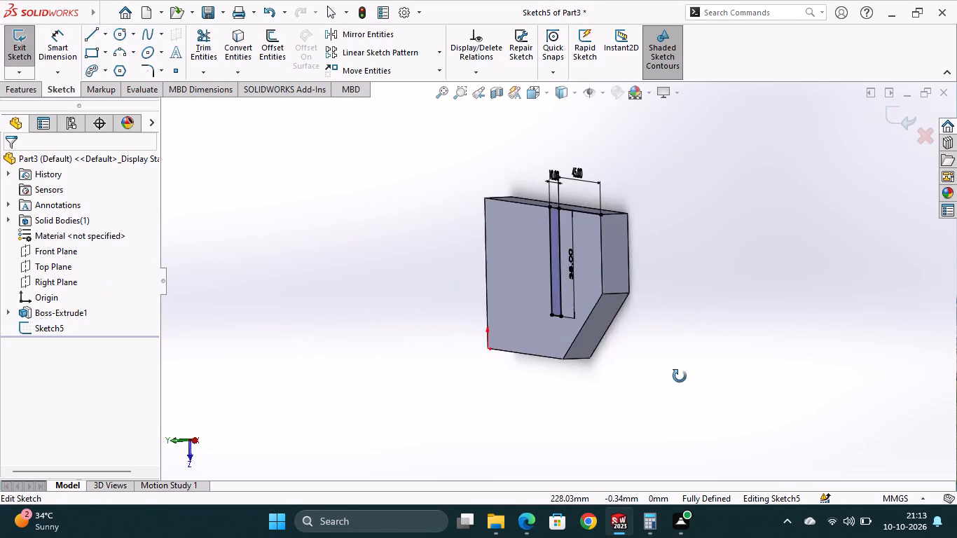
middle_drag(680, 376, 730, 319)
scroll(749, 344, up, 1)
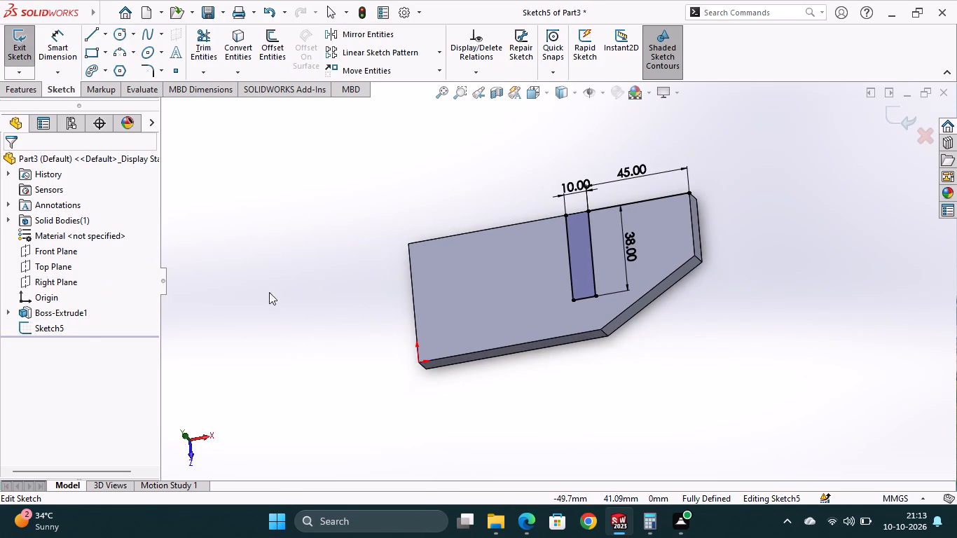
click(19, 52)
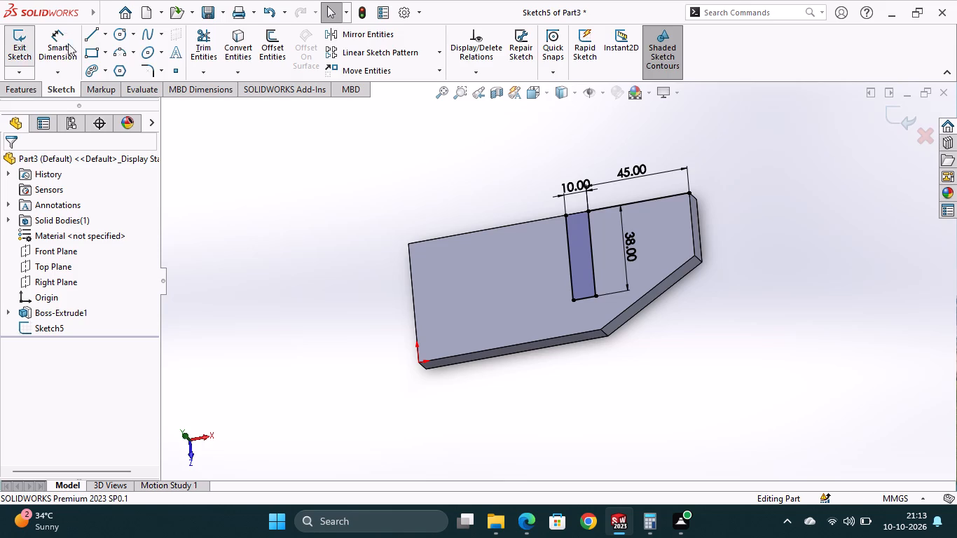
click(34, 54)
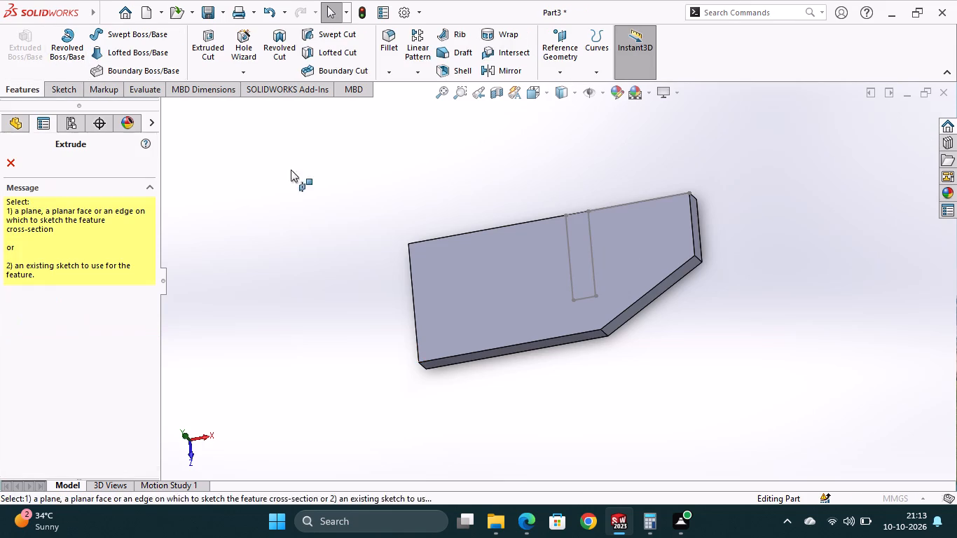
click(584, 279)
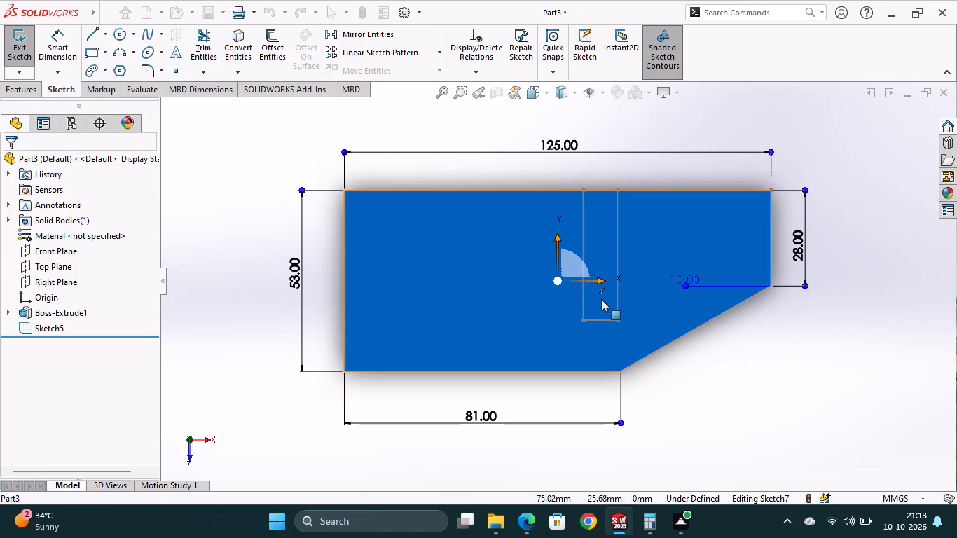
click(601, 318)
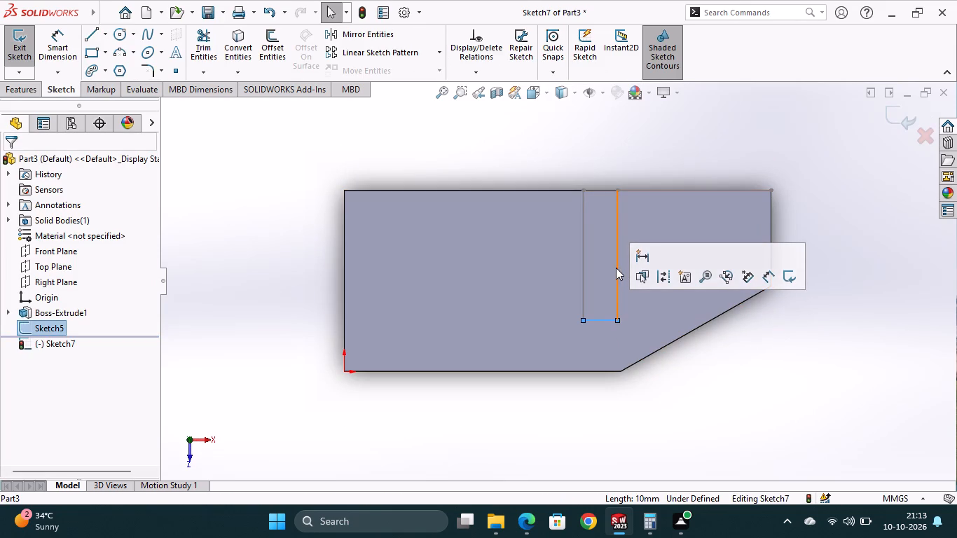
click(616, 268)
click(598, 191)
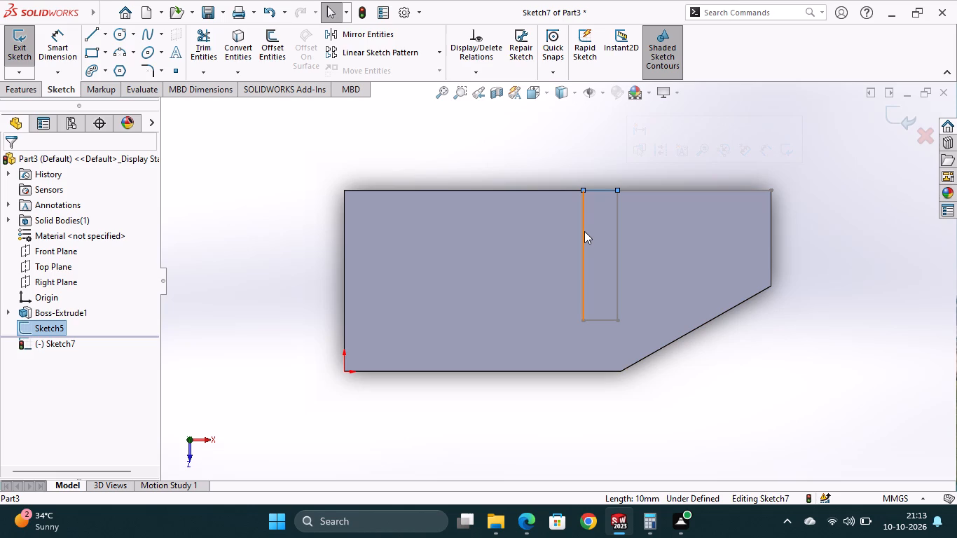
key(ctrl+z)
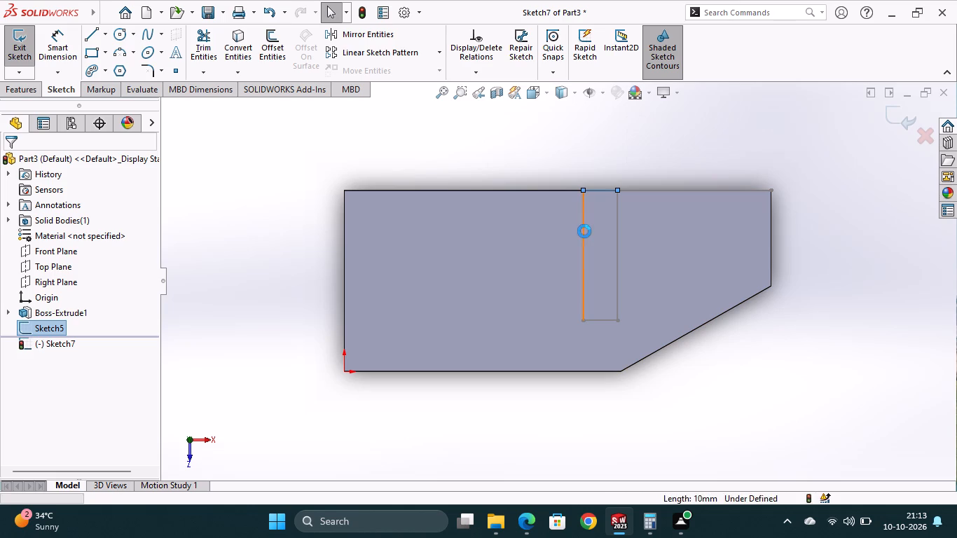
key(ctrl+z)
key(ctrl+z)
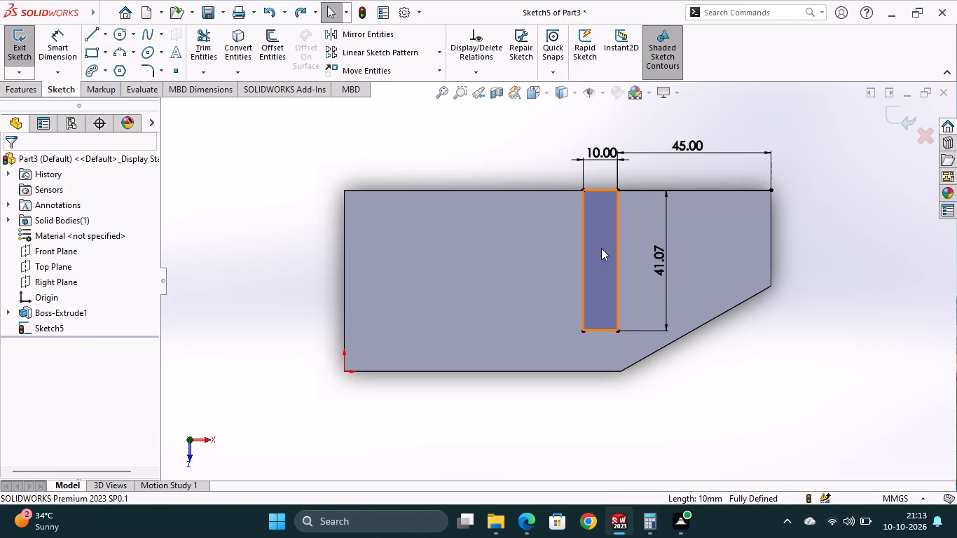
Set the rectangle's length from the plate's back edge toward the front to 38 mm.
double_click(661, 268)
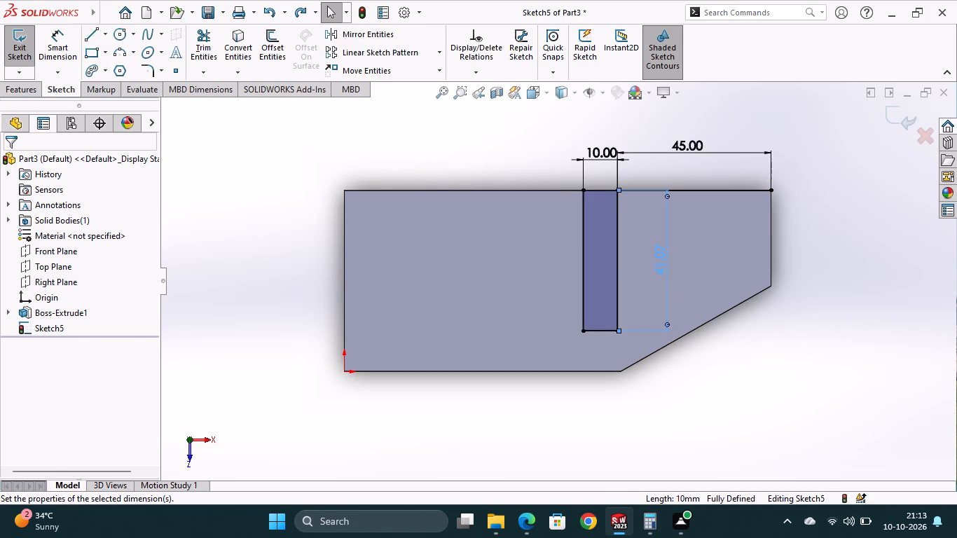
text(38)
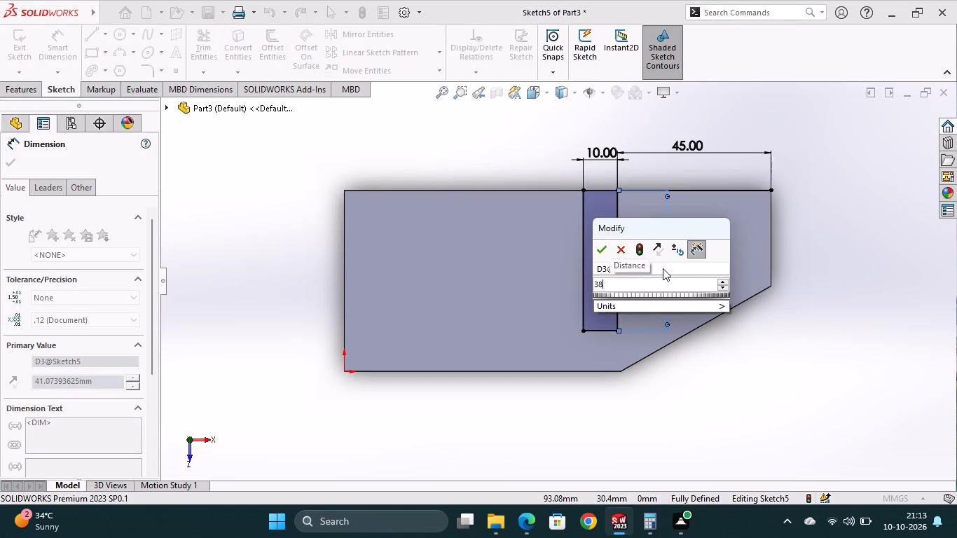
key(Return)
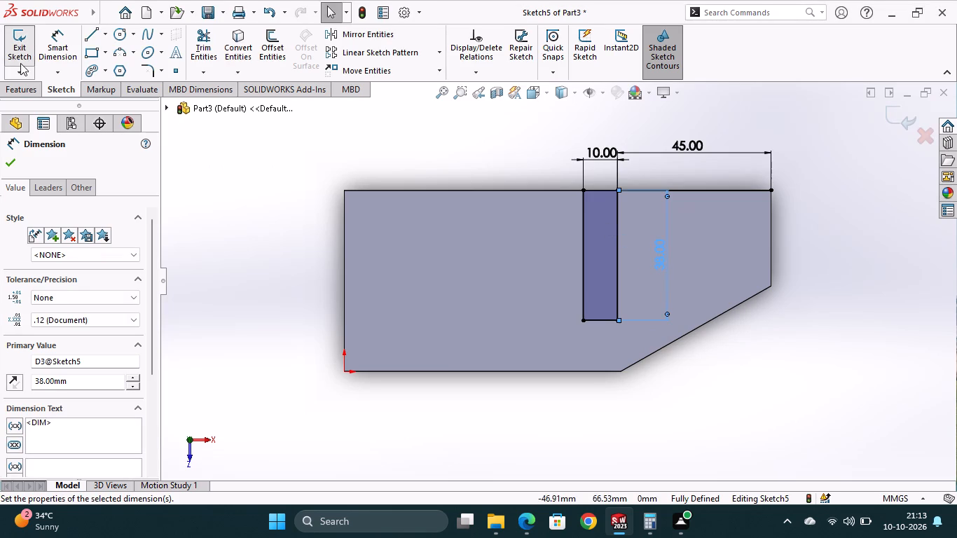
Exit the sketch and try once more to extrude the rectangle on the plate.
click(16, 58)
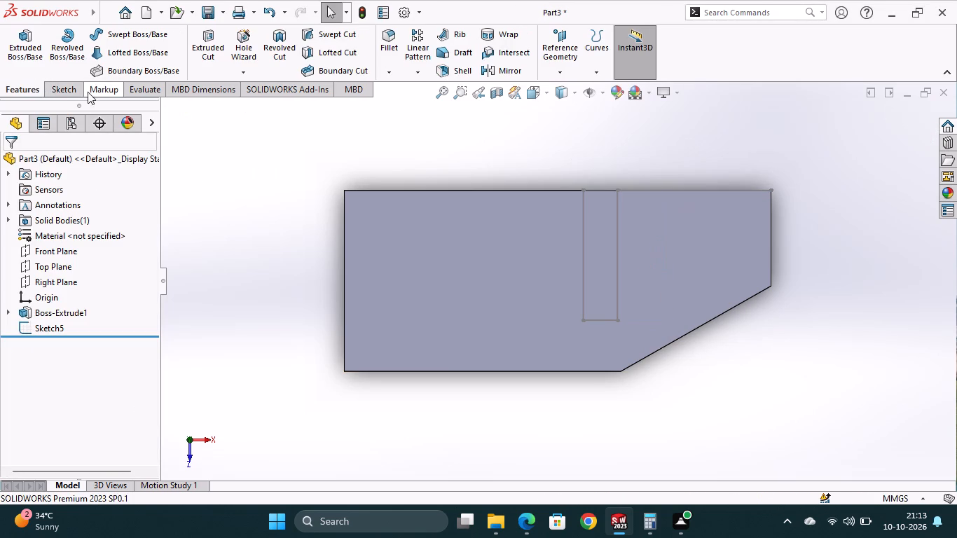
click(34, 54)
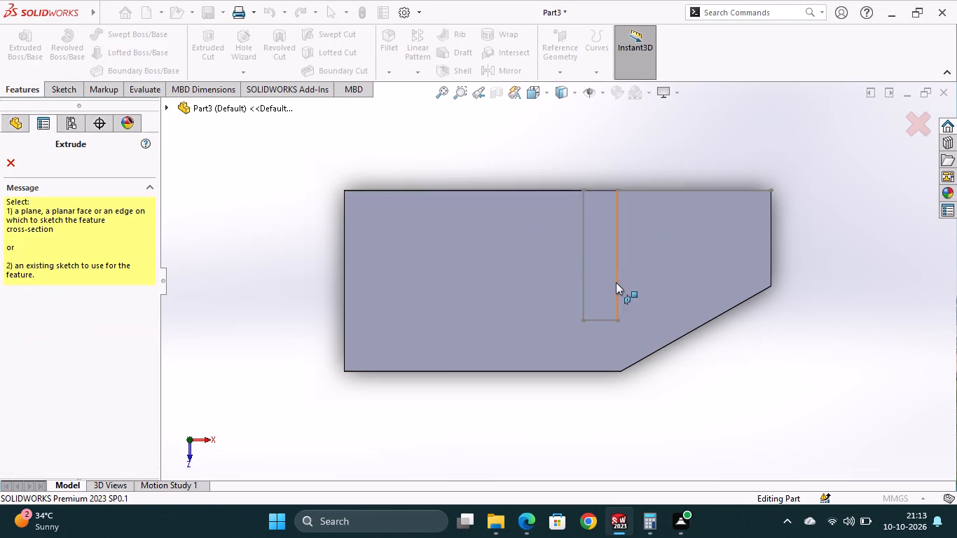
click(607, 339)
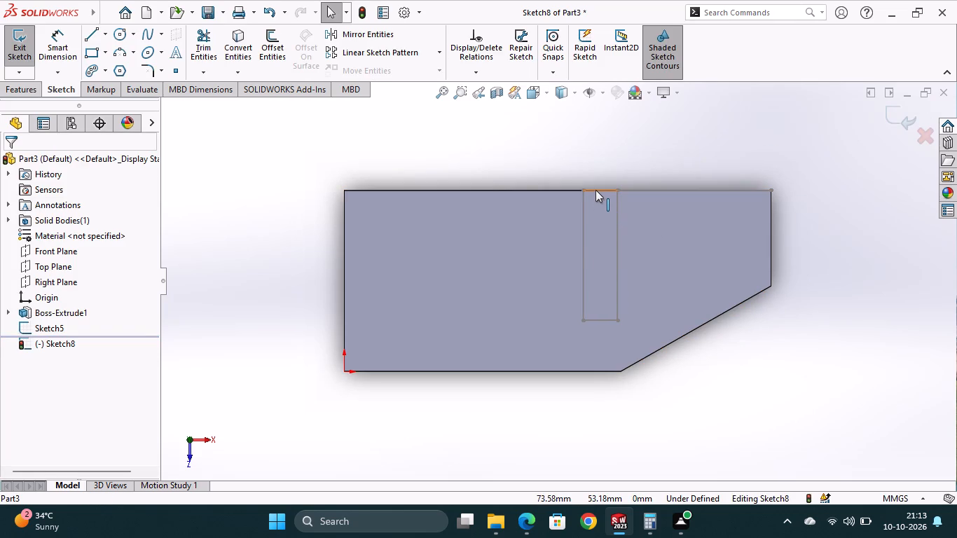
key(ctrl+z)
Undo the rectangle sketch's dimensions, lines and the sketch itself, leaving only the extruded 10 mm base plate.
key(ctrl+z)
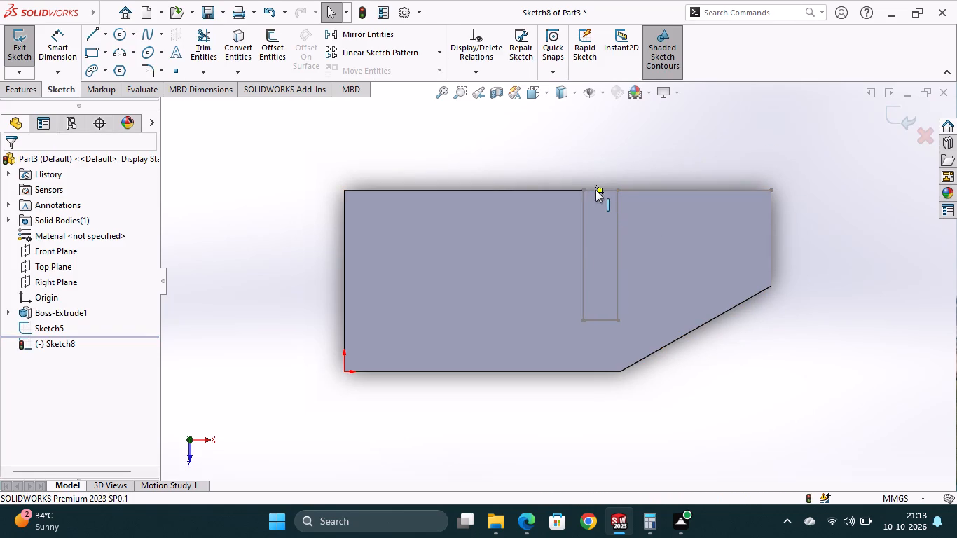
key(ctrl+z)
key(ctrl+z)
key(ctrl+z)
key(ctrl+z)
key(ctrl+z)
key(ctrl+z)
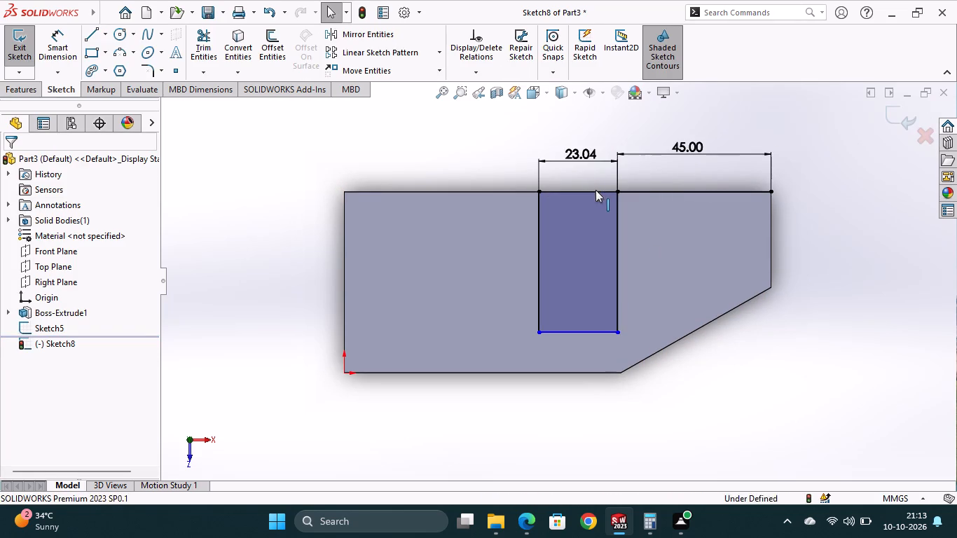
key(ctrl+z)
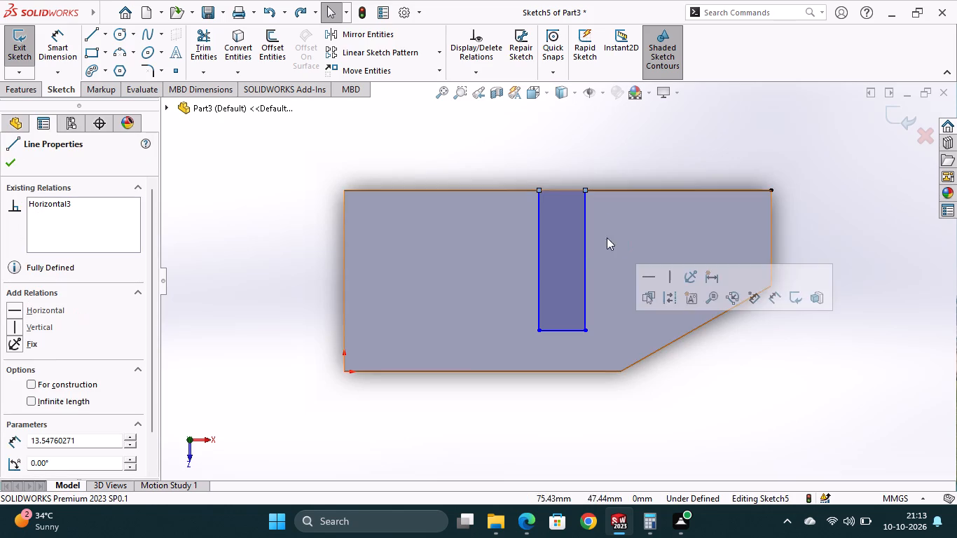
click(67, 46)
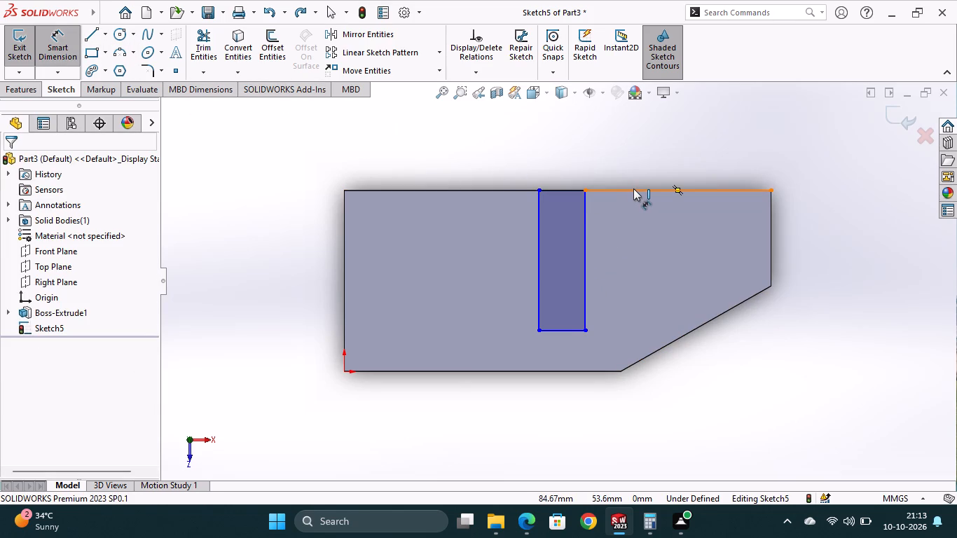
key(ctrl+z)
key(ctrl+z)
key(ctrl+z)
key(ctrl+z)
key(ctrl+z)
key(ctrl+z)
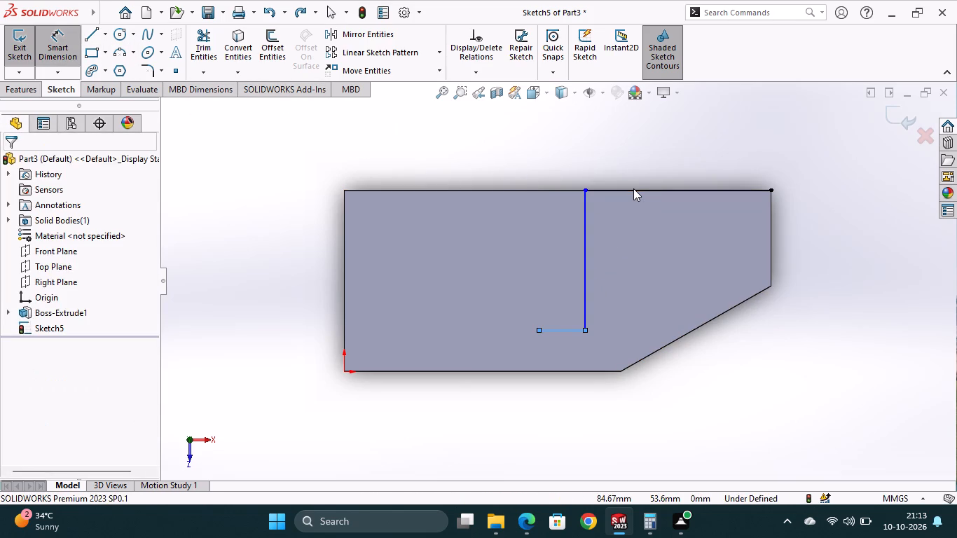
key(ctrl+z)
key(ctrl+z)
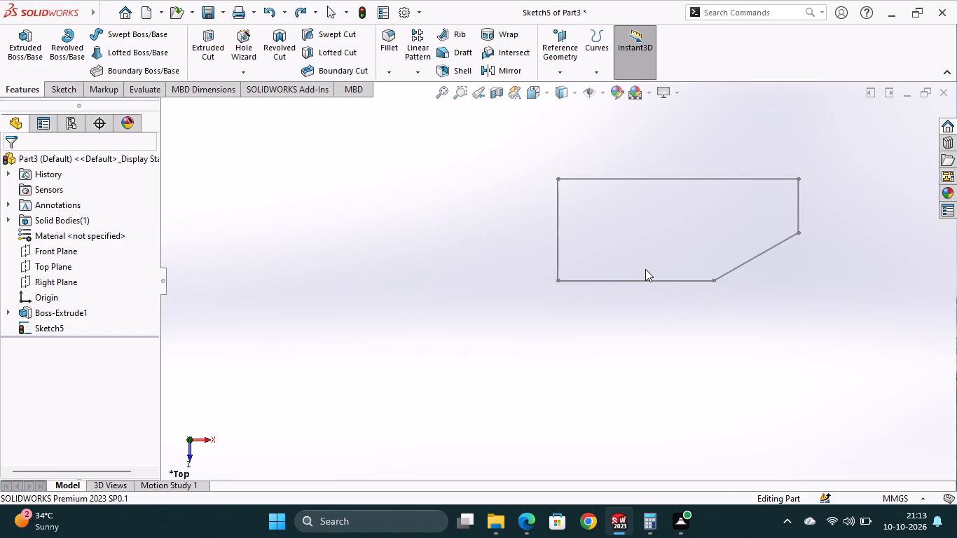
key(ctrl+y)
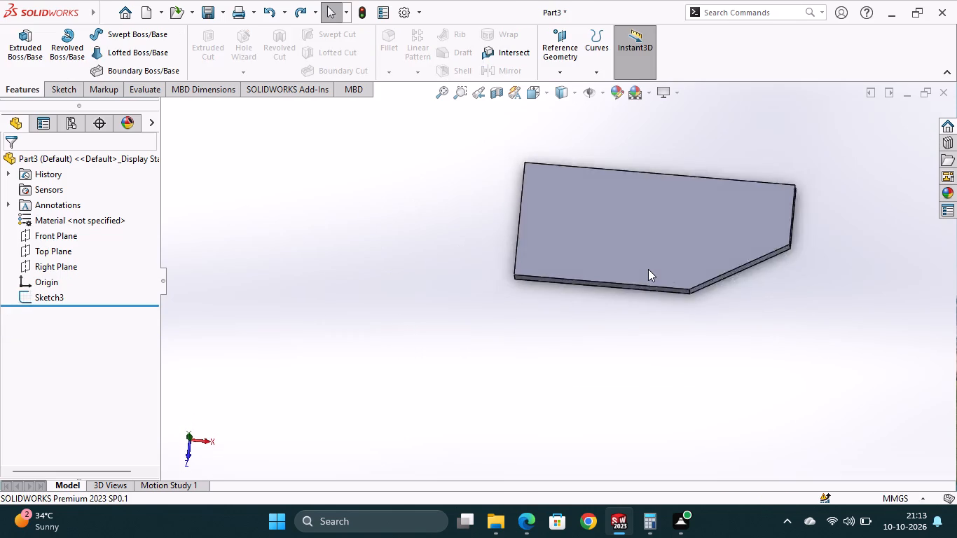
Start a sketch on the base plate's top face with a line about 47.5 mm along the back edge and a perpendicular line about 36 mm.
click(648, 268)
click(710, 223)
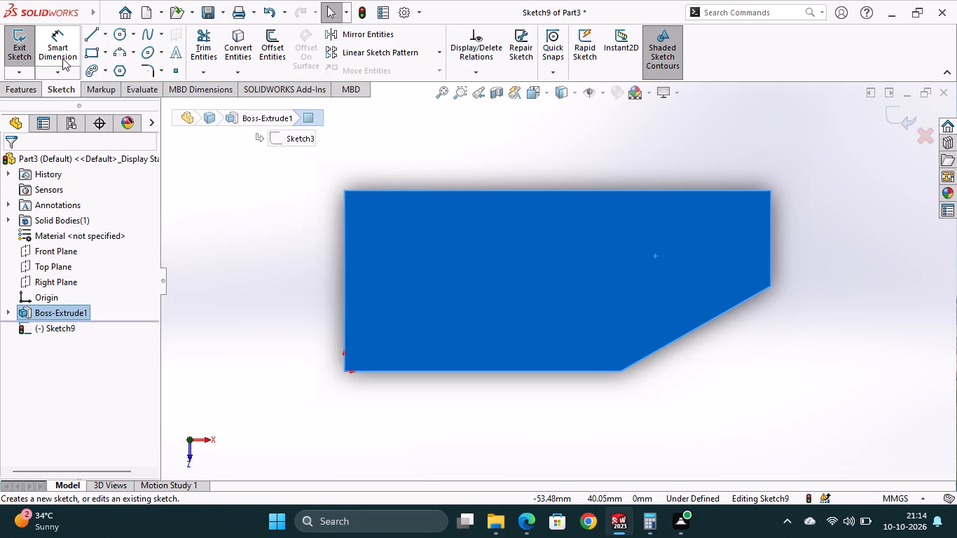
click(95, 36)
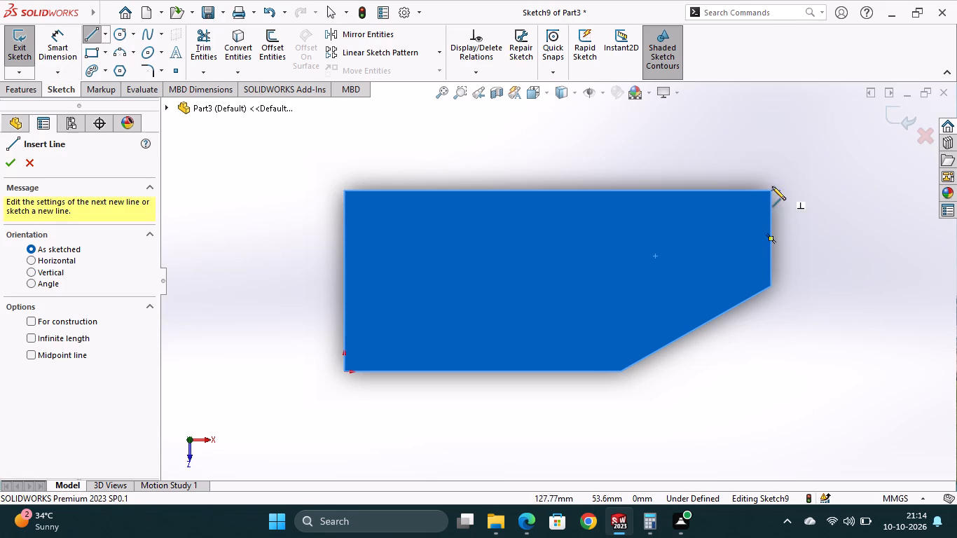
click(771, 189)
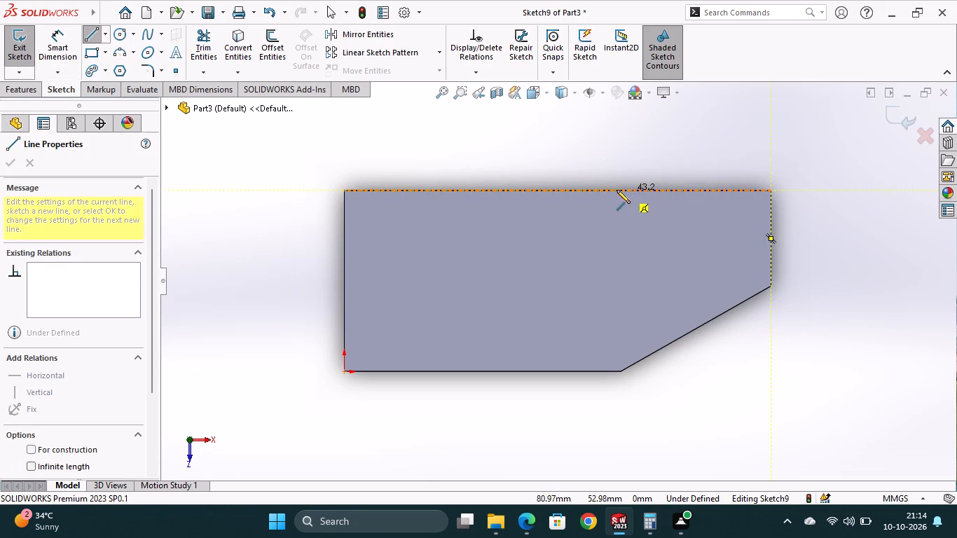
click(609, 190)
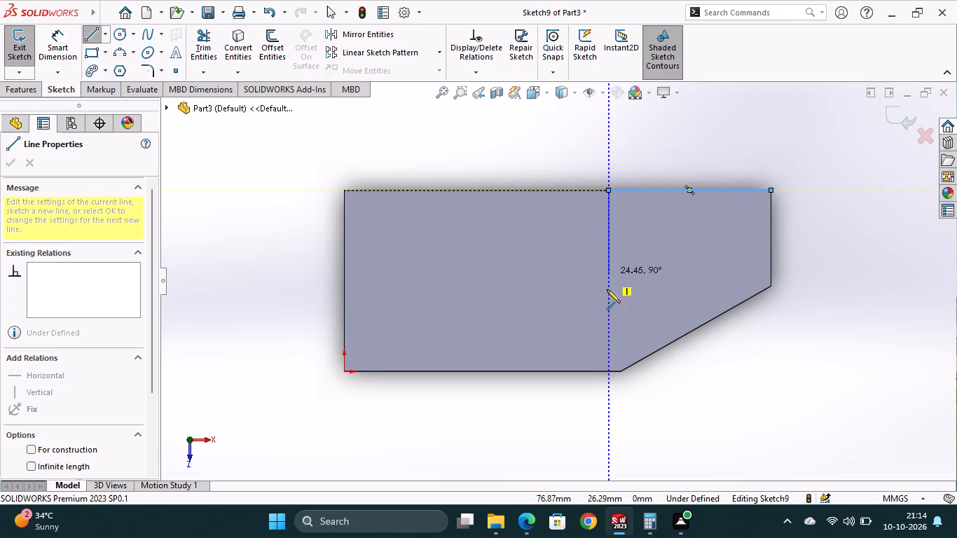
click(607, 314)
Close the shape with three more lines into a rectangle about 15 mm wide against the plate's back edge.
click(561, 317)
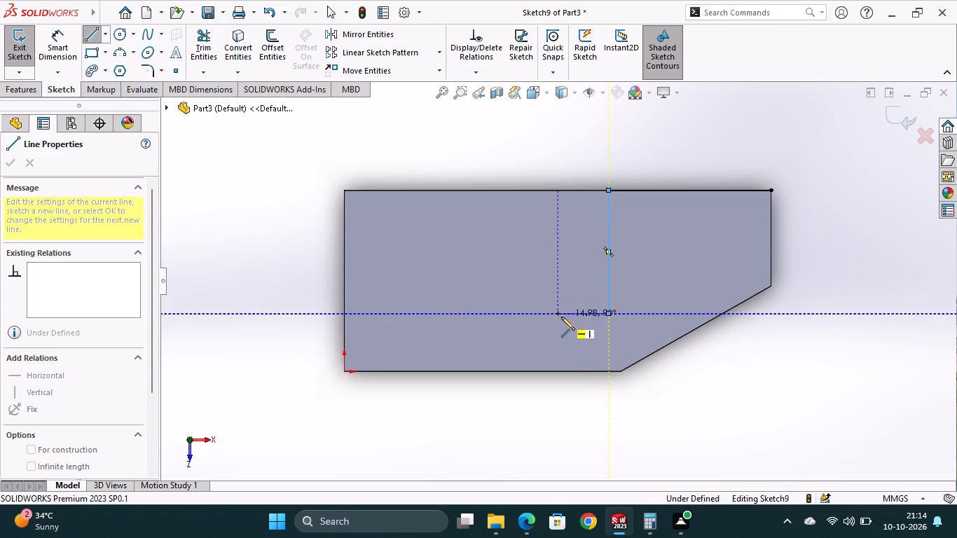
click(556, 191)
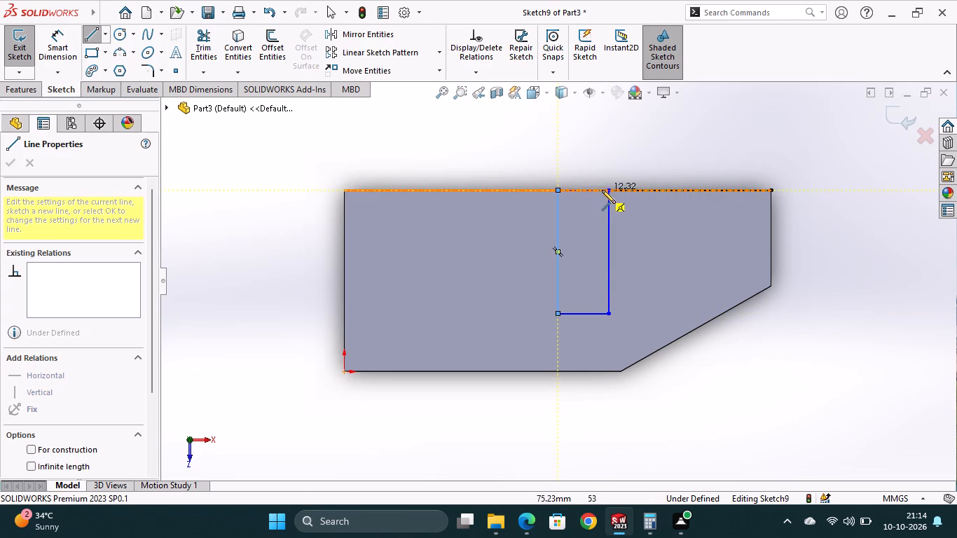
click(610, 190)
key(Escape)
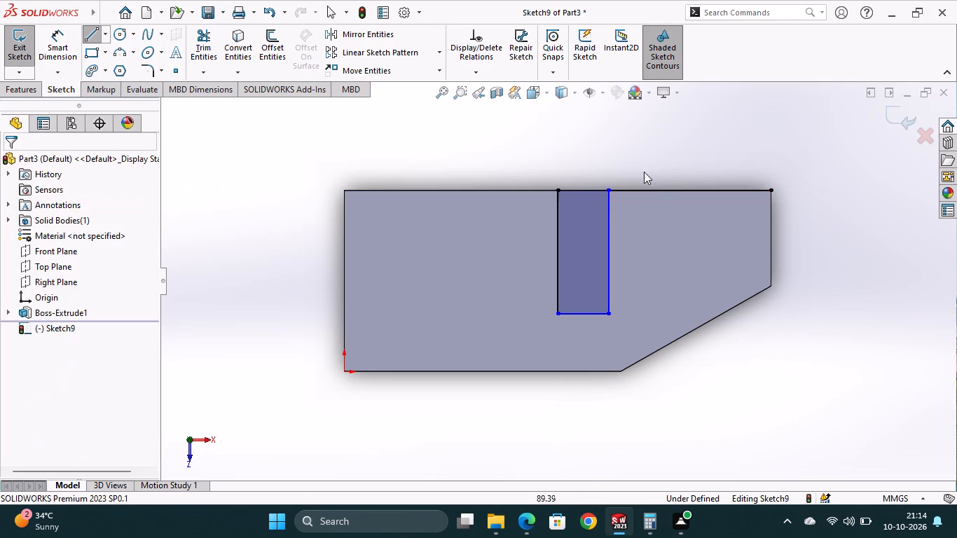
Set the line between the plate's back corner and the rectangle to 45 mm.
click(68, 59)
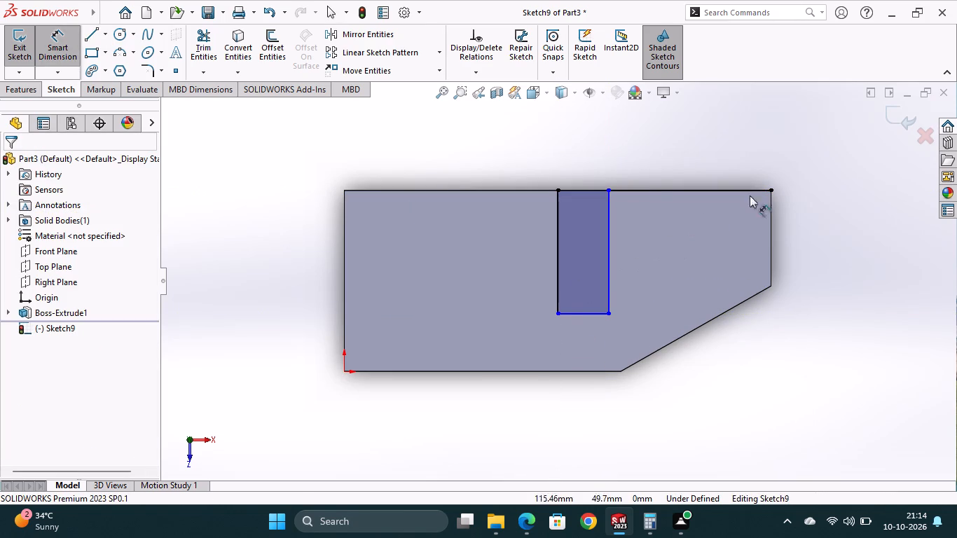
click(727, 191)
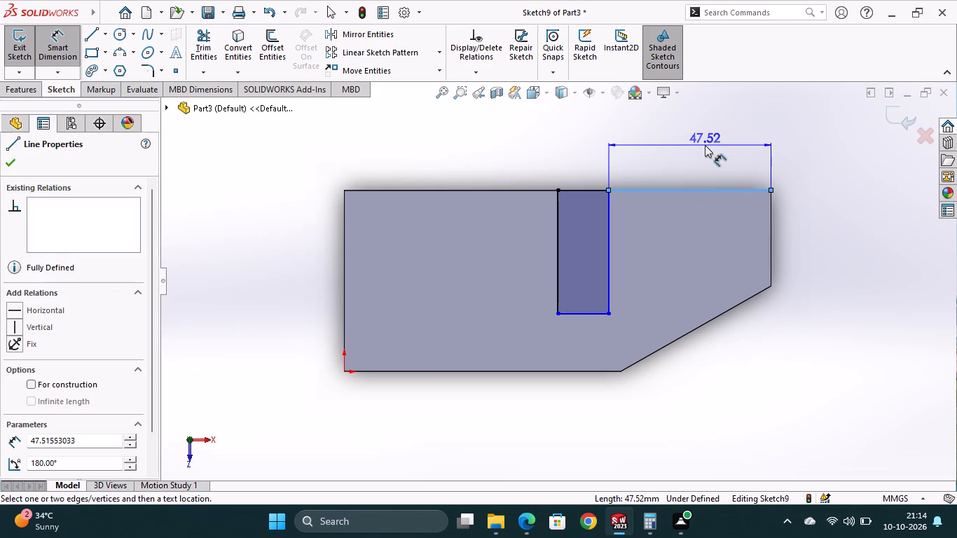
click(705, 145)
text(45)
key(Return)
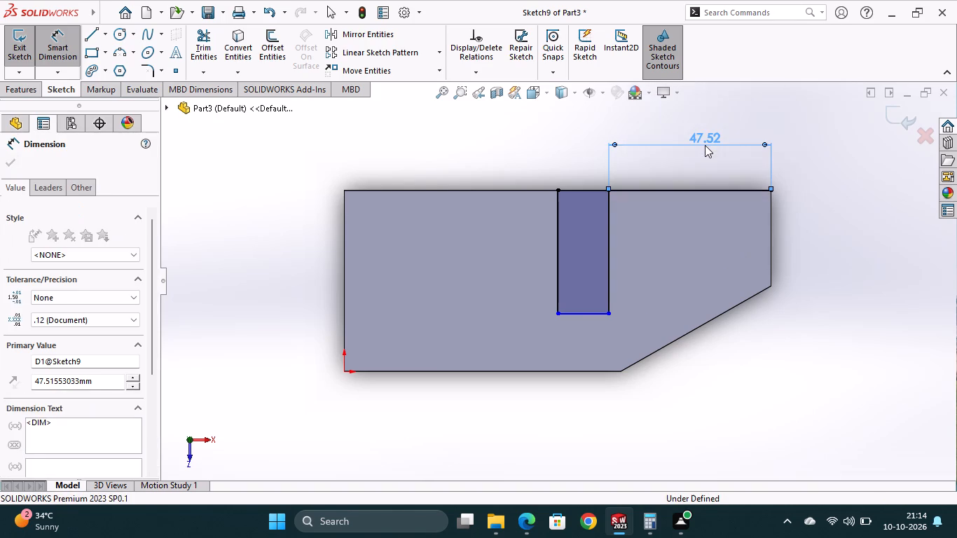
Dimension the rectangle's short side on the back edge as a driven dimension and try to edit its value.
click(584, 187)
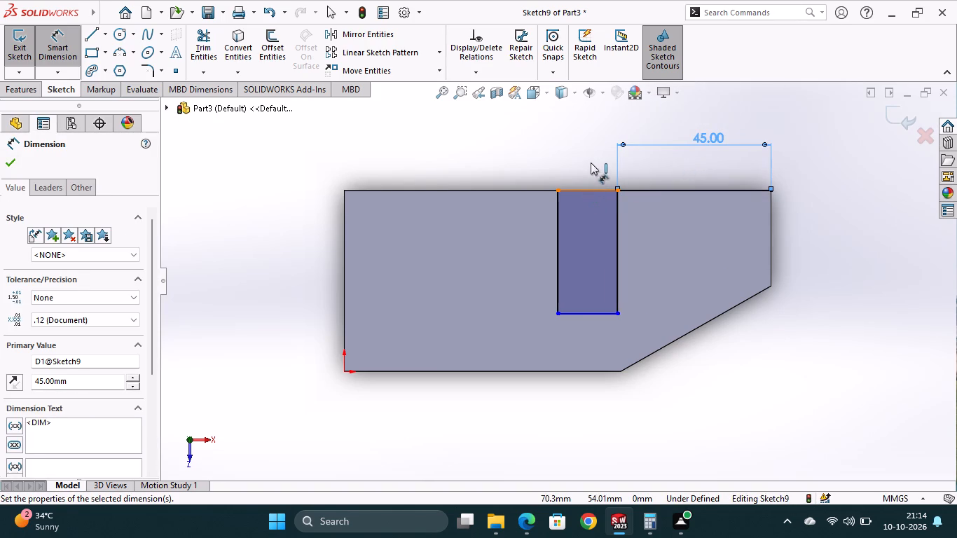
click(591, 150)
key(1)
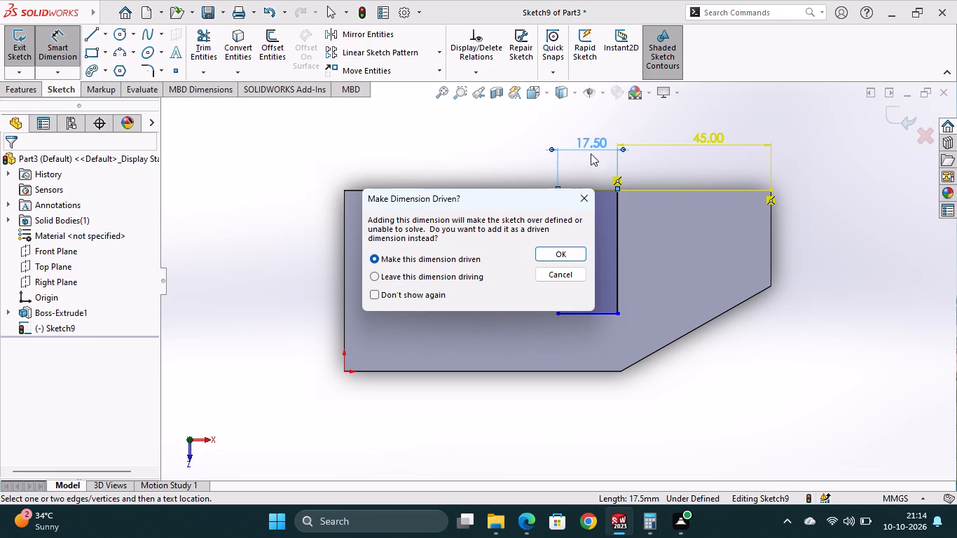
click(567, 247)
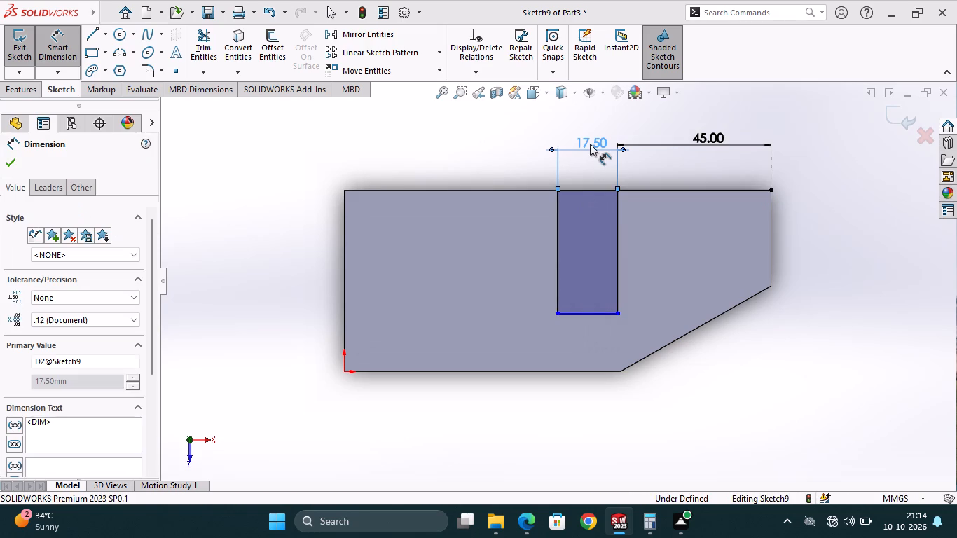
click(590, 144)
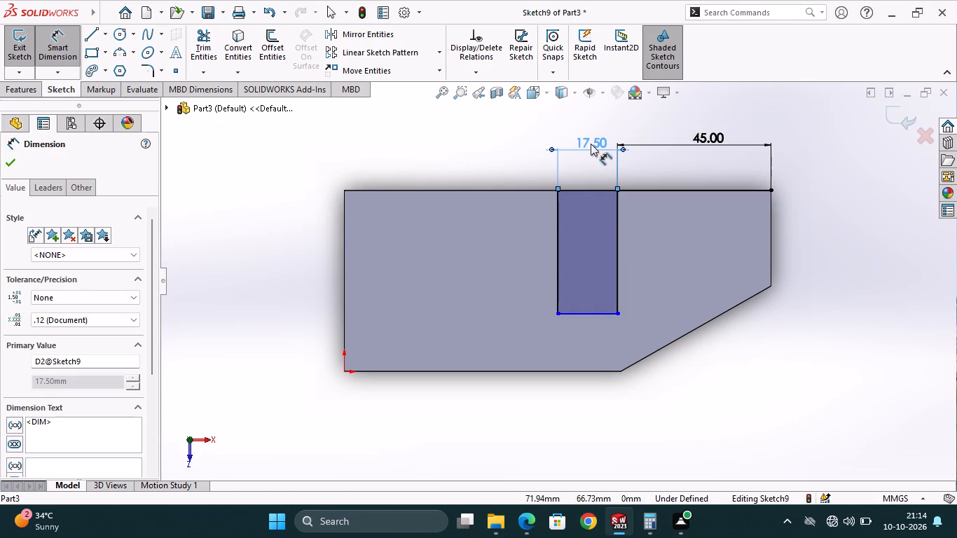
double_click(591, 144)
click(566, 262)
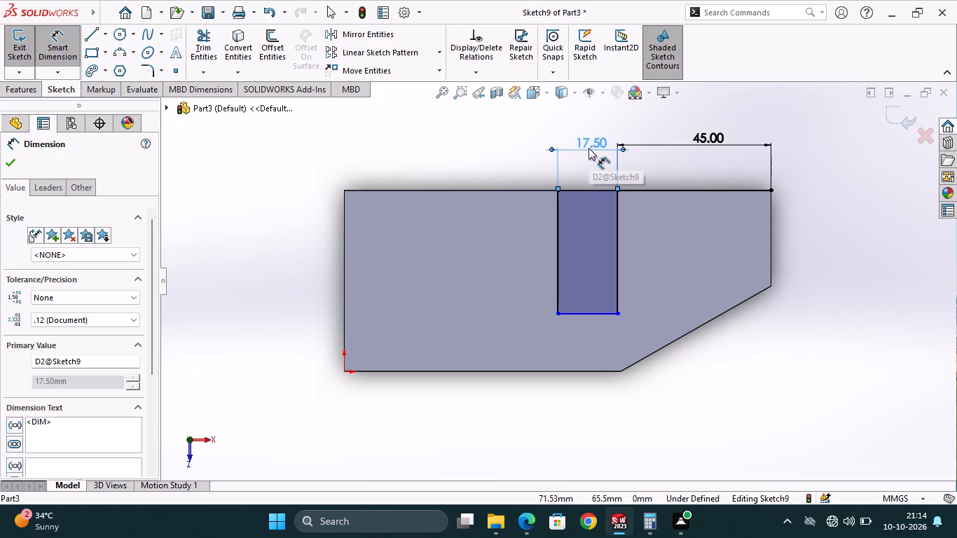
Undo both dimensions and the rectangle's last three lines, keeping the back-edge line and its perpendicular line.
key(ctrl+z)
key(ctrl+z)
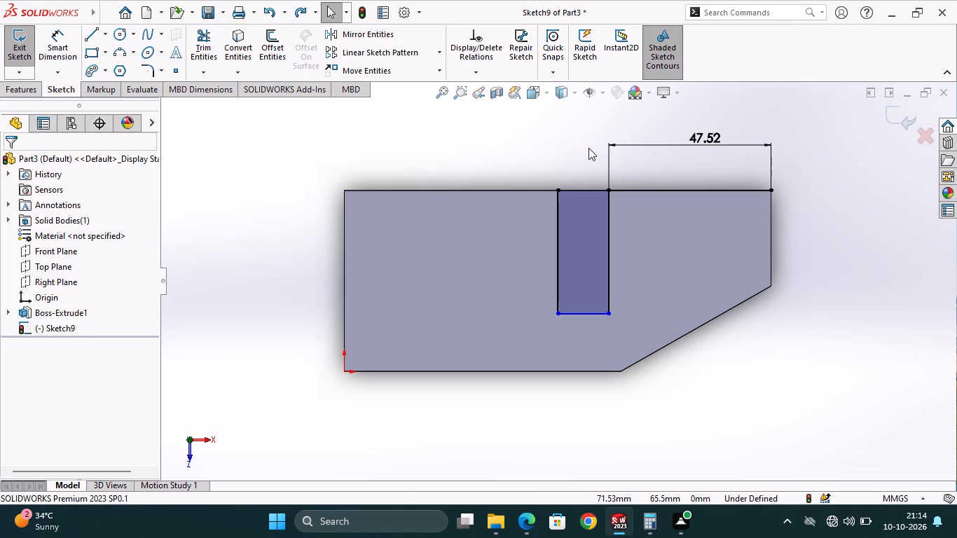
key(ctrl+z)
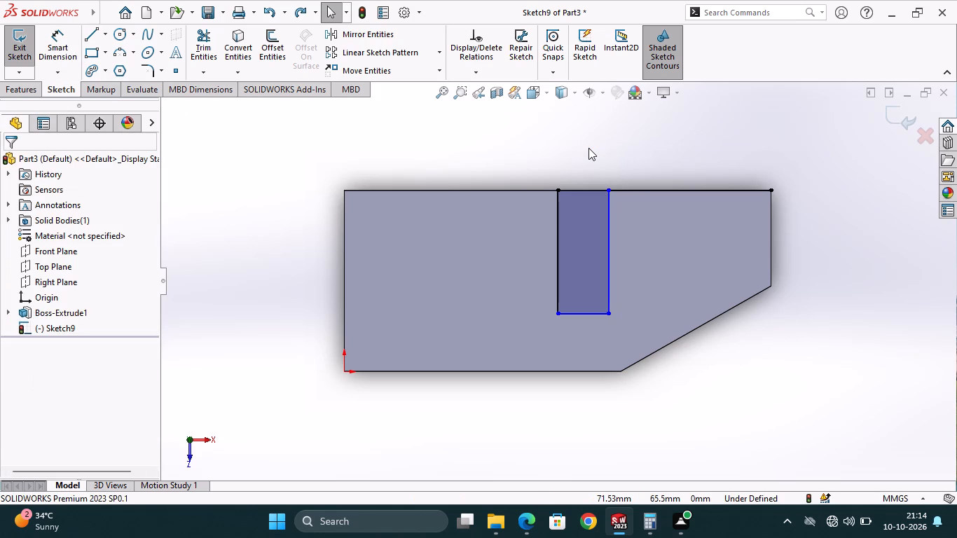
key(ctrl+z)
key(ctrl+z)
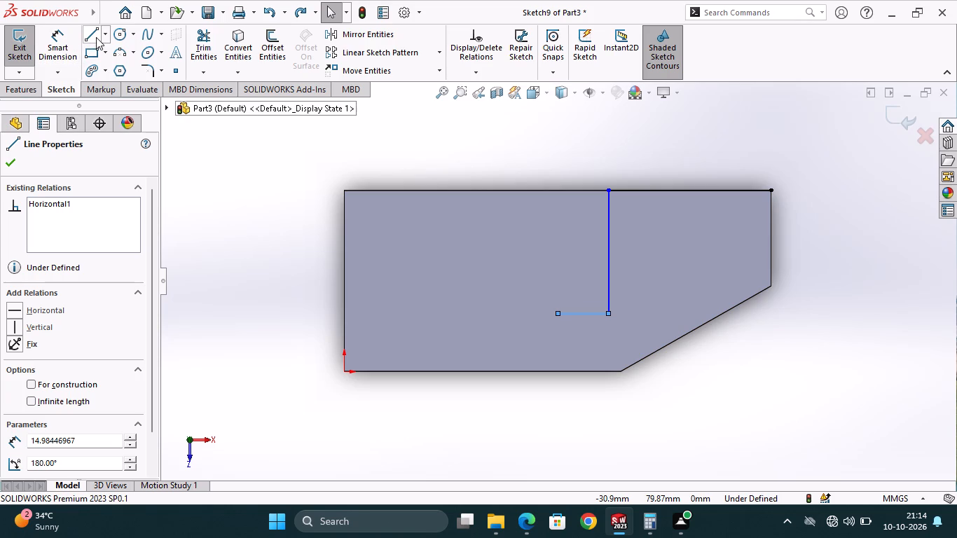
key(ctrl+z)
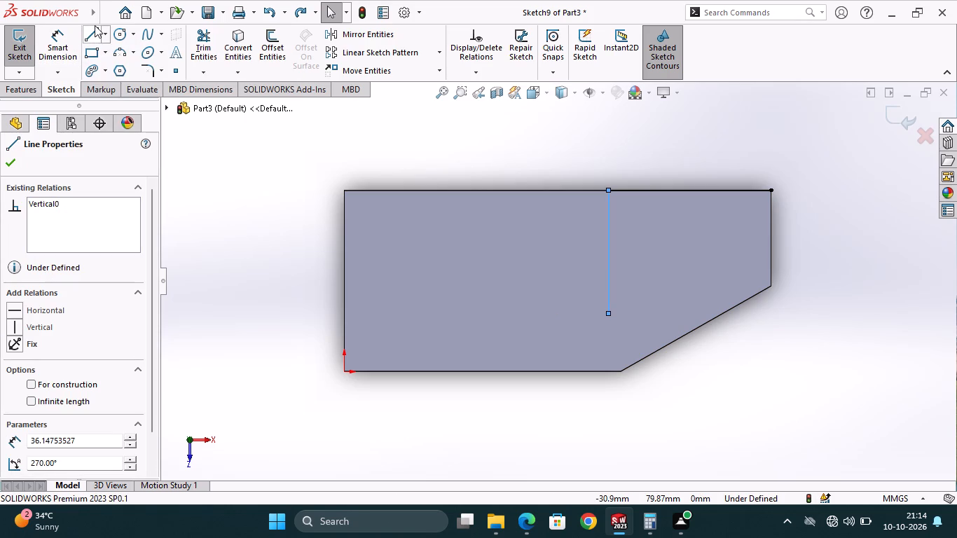
Close a narrower rectangle from the perpendicular line's free end with three lines, ending on the plate's back edge.
click(95, 29)
click(608, 314)
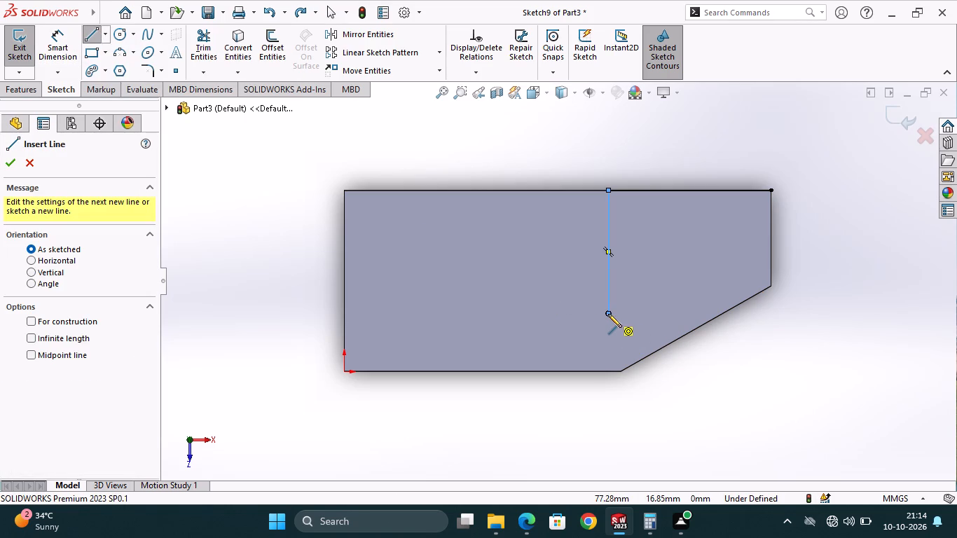
click(577, 314)
click(578, 193)
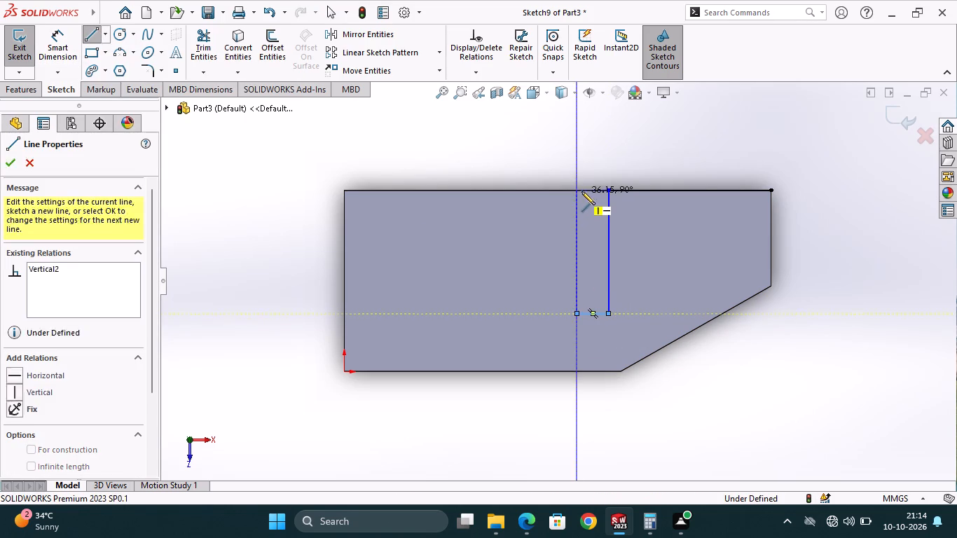
click(610, 192)
key(Escape)
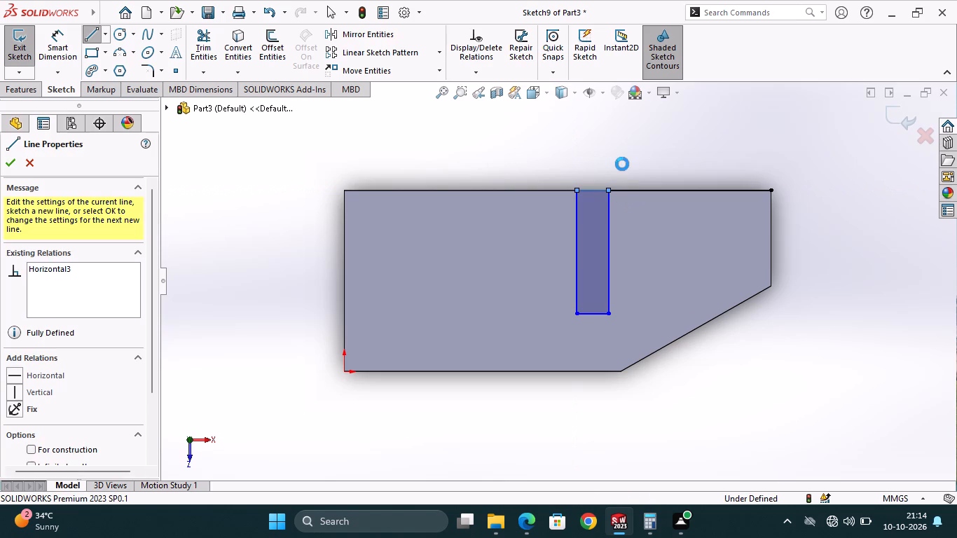
Set the back-edge line between the plate's corner and the rectangle to 45 mm.
click(66, 48)
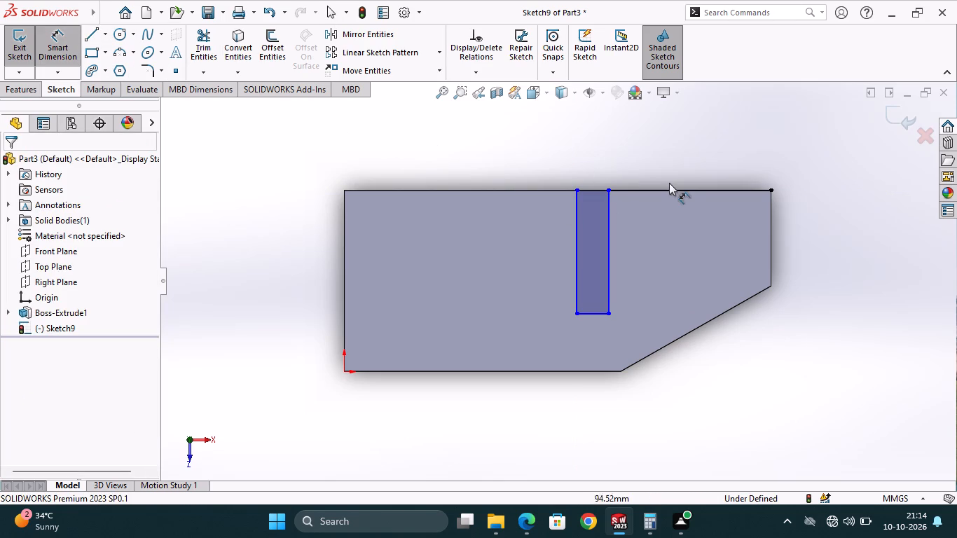
click(663, 188)
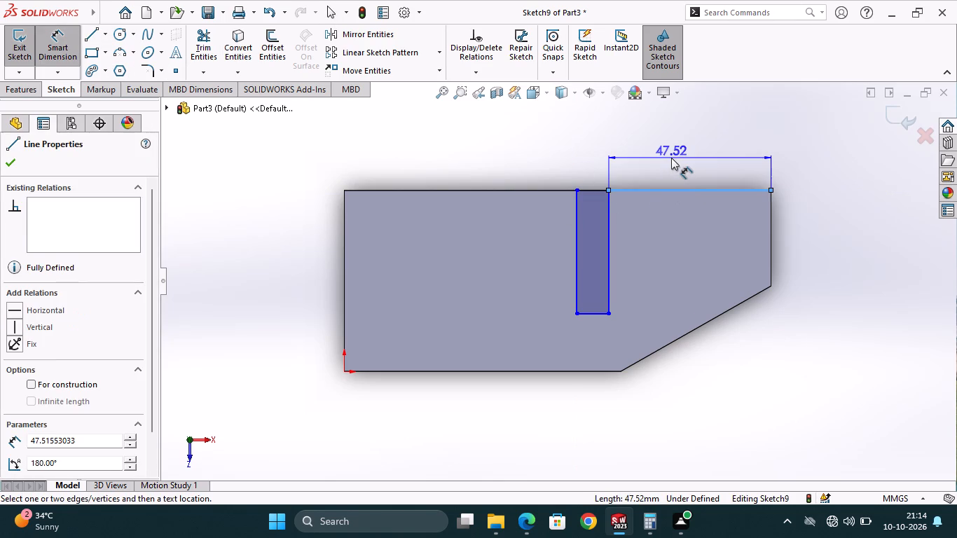
click(671, 158)
text(45)
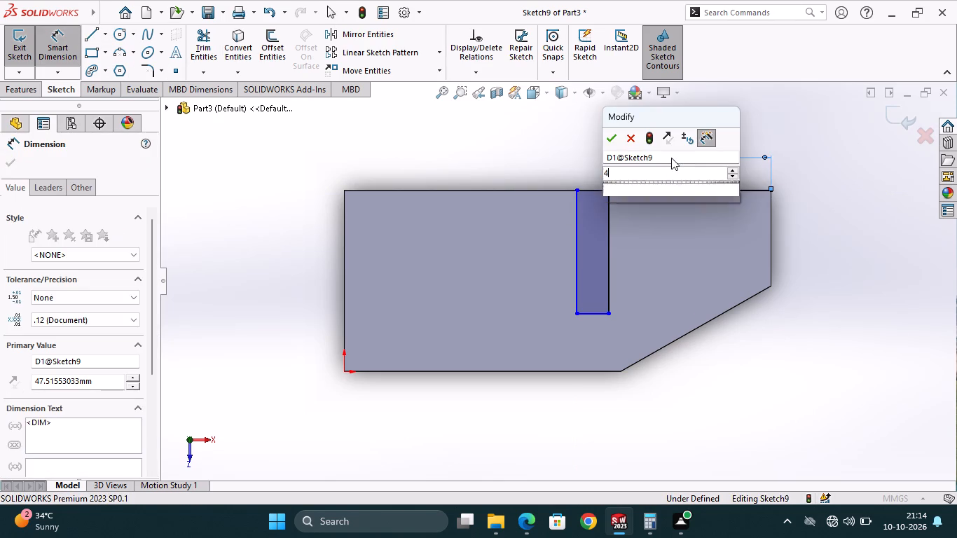
key(Return)
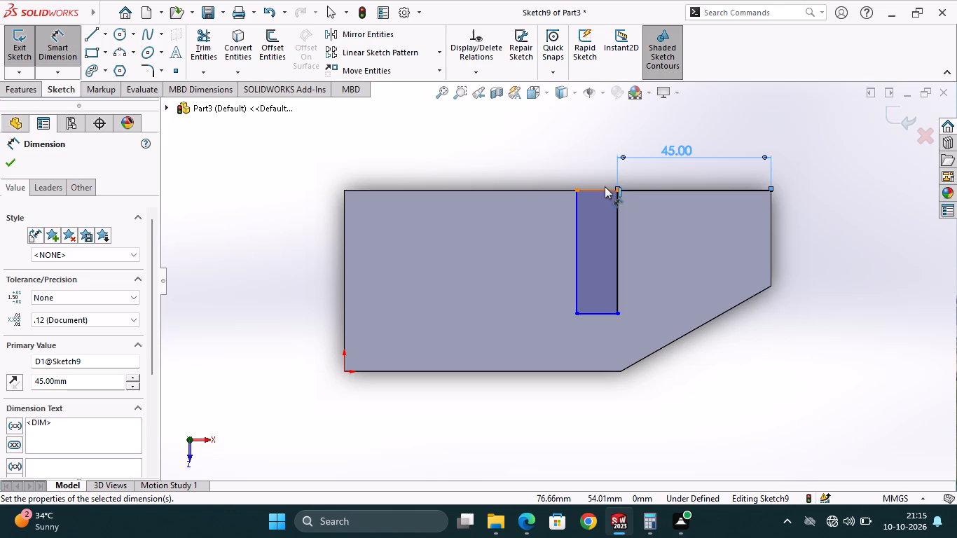
Dimension the rectangle 10 mm wide along the back edge and 38 mm long toward the front.
click(604, 188)
click(598, 161)
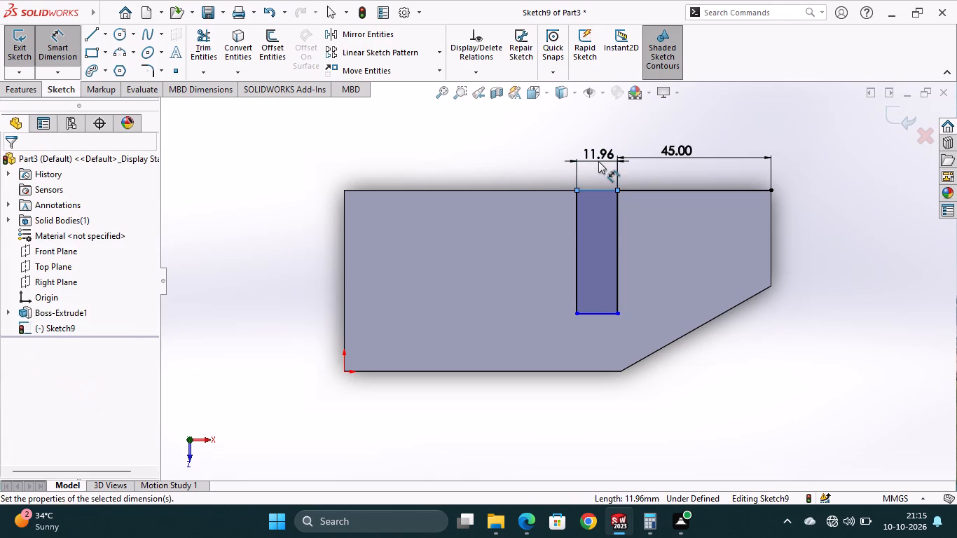
text(10)
key(Return)
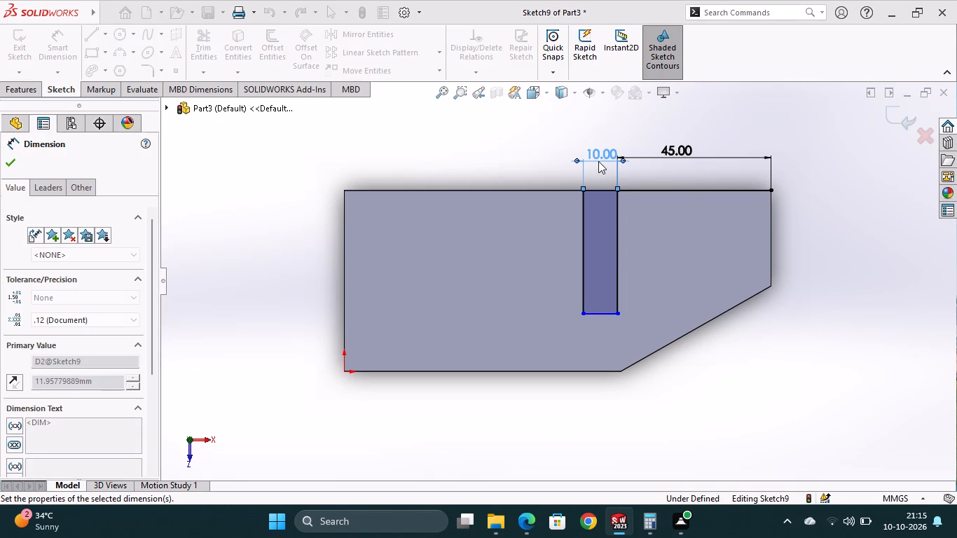
click(620, 244)
click(656, 242)
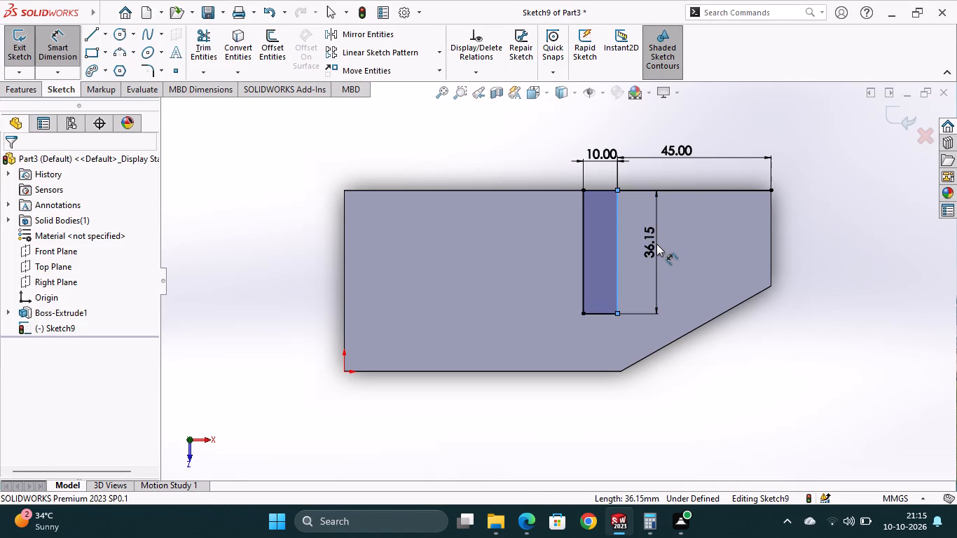
text(38)
key(Return)
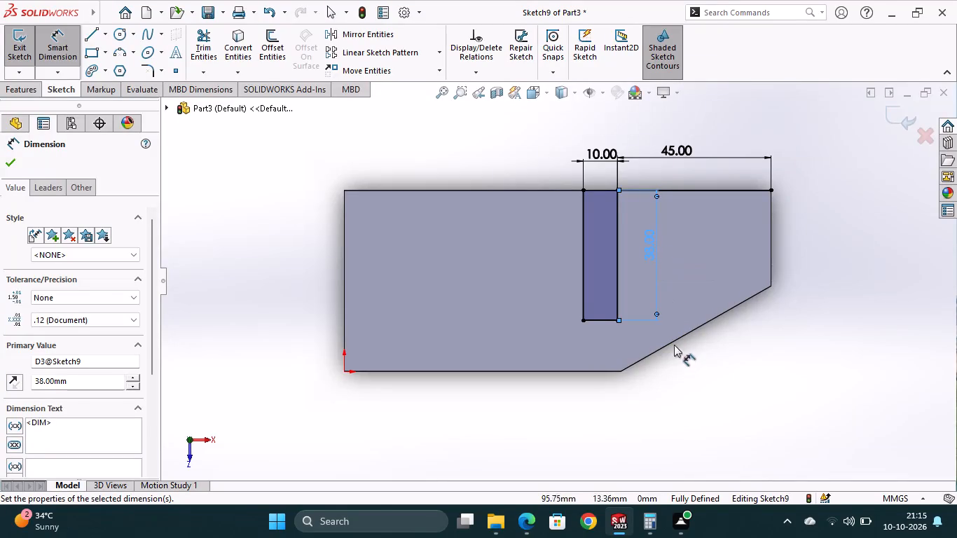
click(703, 361)
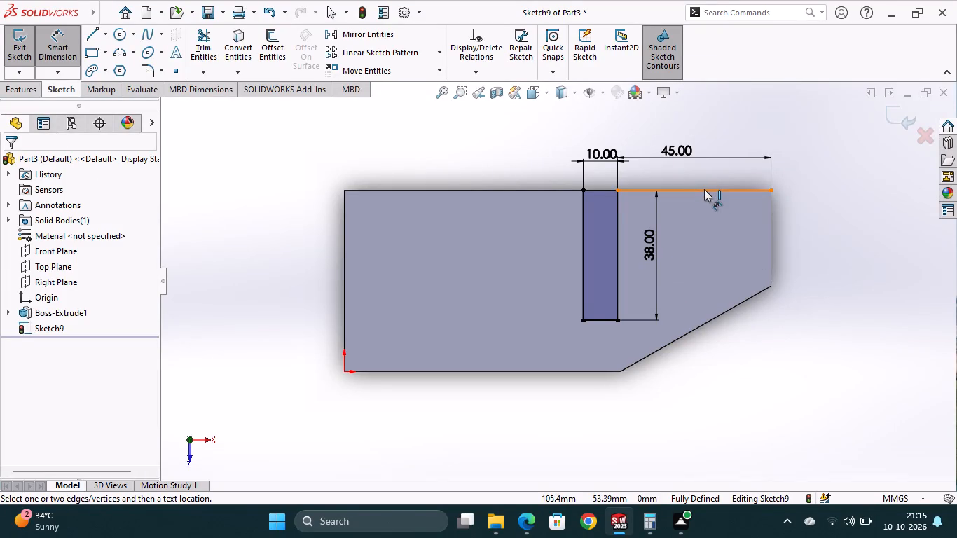
Delete the 45 mm line on the back edge together with its dimension, leaving only the rectangle.
click(704, 189)
key(Delete)
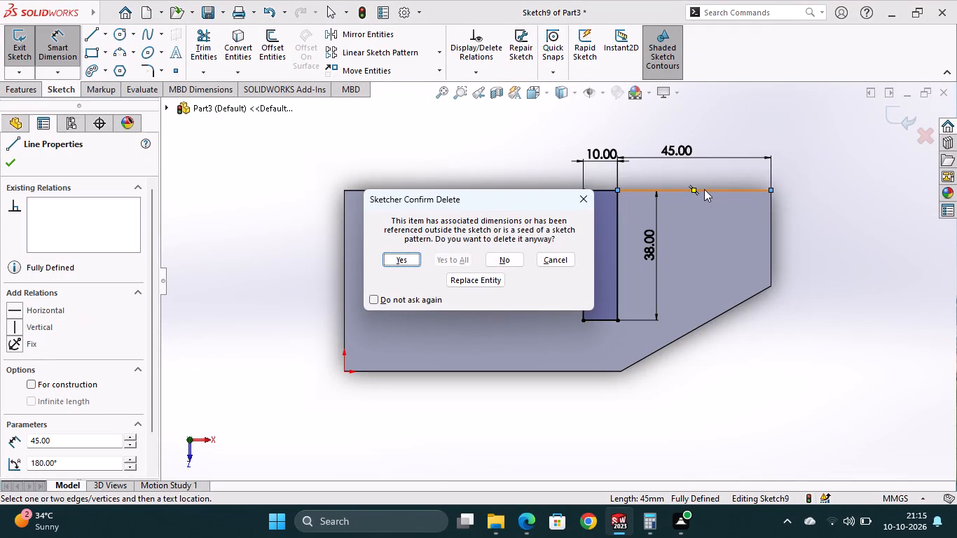
click(411, 258)
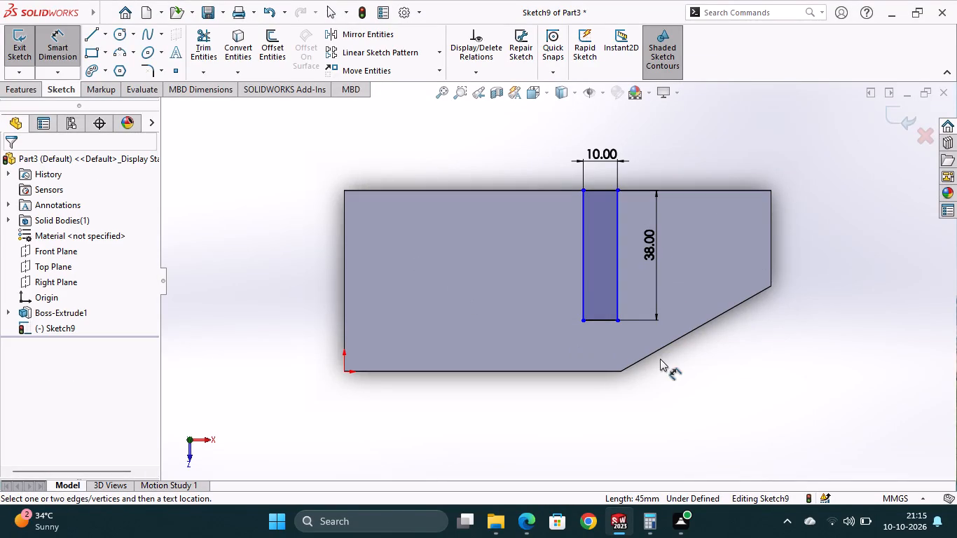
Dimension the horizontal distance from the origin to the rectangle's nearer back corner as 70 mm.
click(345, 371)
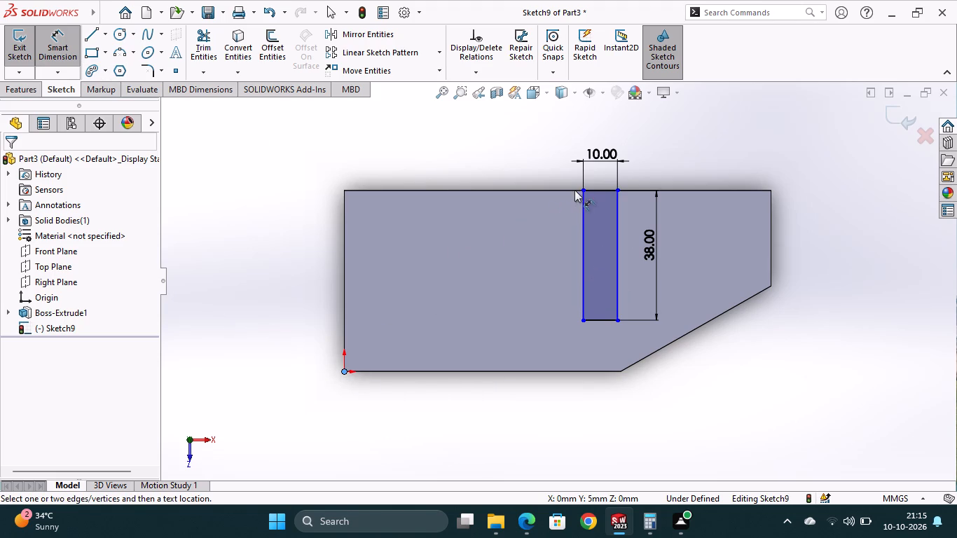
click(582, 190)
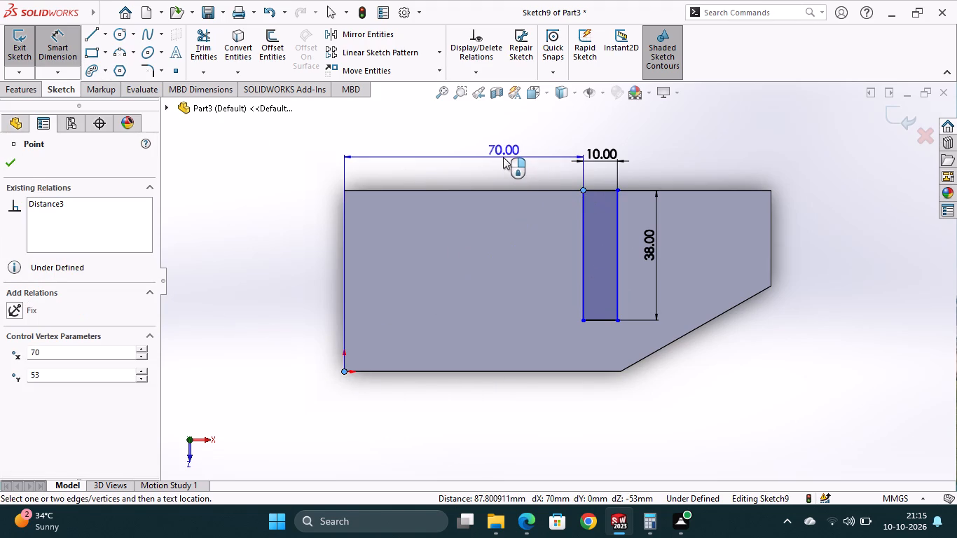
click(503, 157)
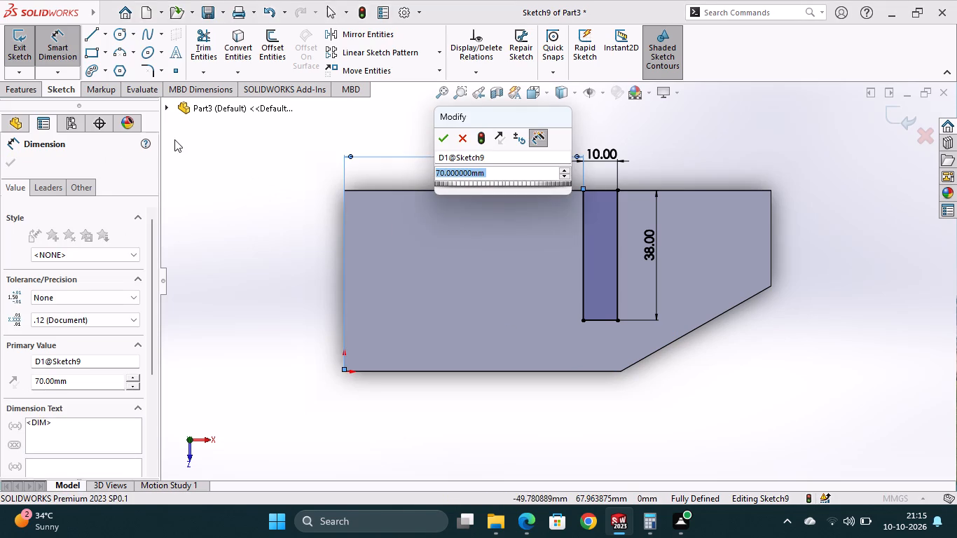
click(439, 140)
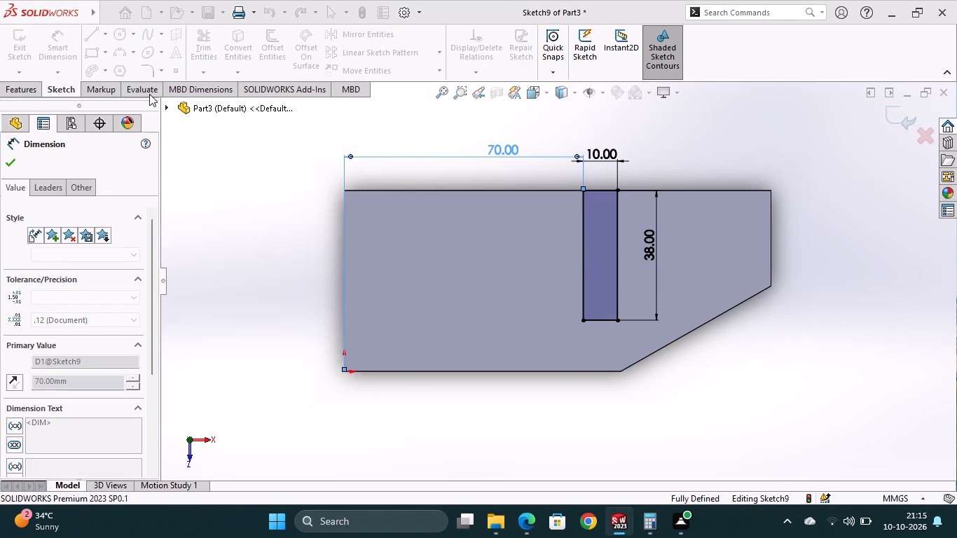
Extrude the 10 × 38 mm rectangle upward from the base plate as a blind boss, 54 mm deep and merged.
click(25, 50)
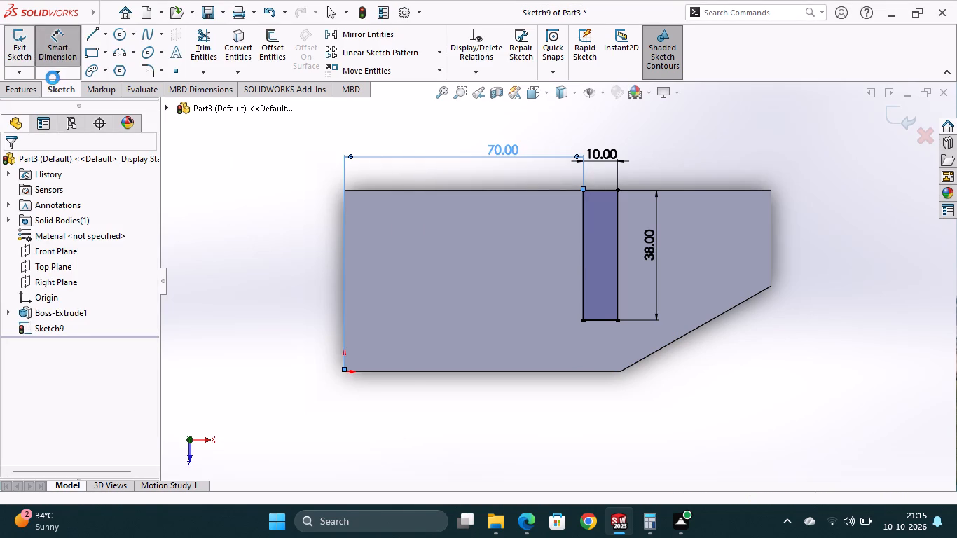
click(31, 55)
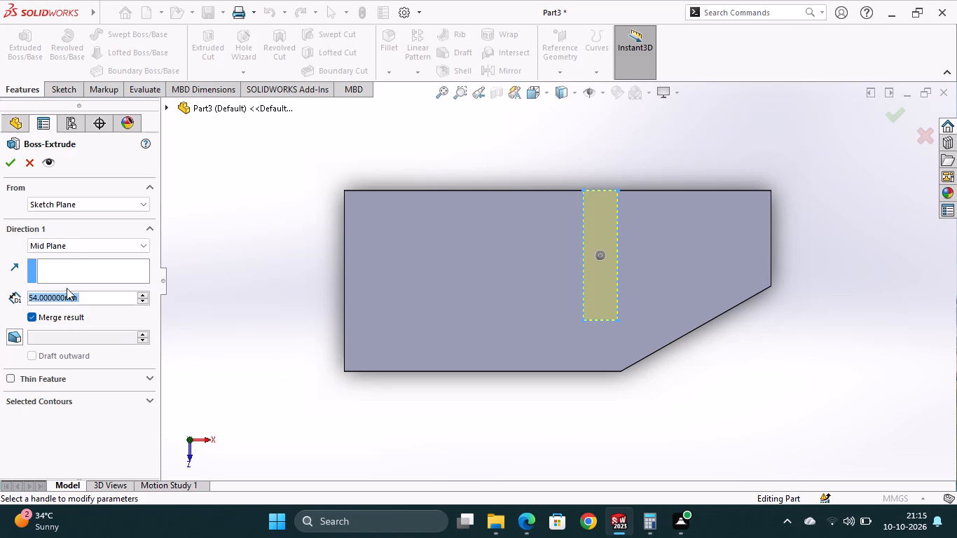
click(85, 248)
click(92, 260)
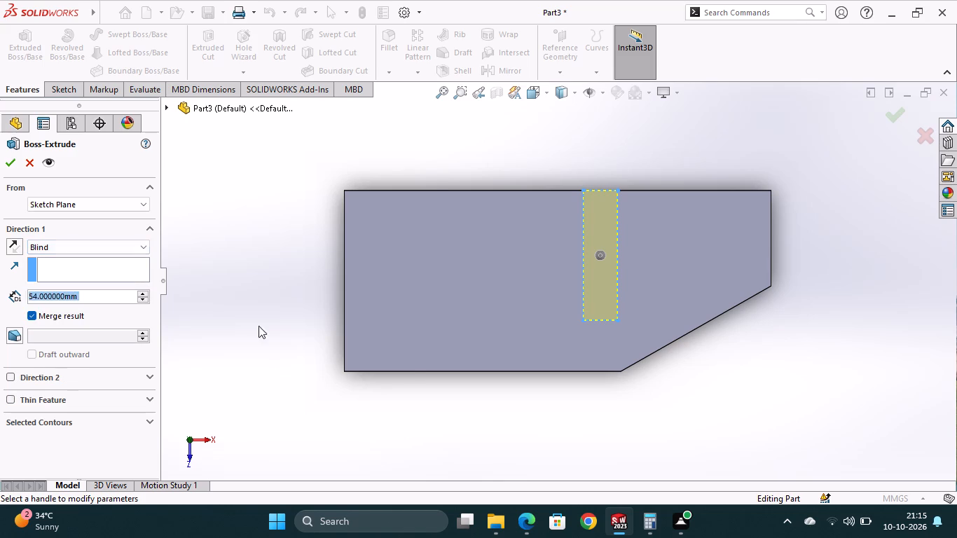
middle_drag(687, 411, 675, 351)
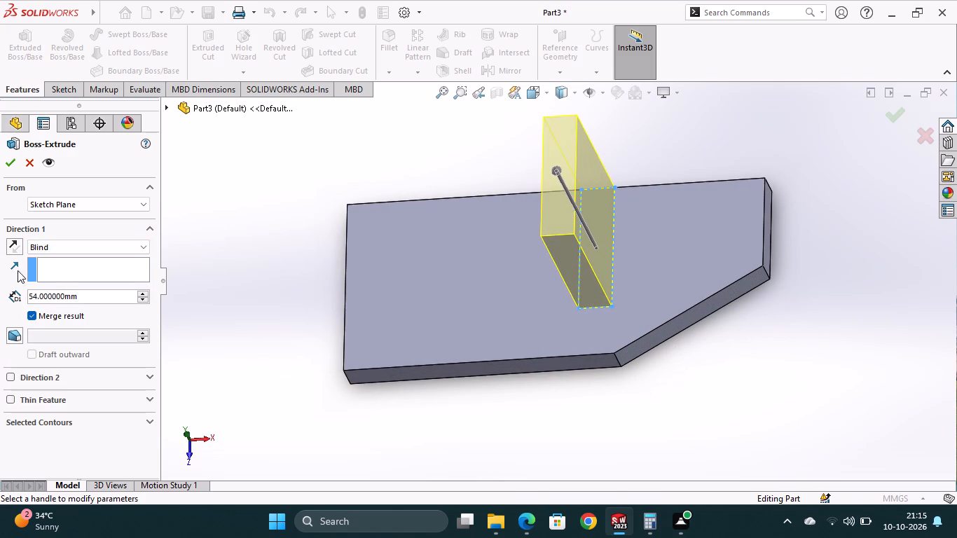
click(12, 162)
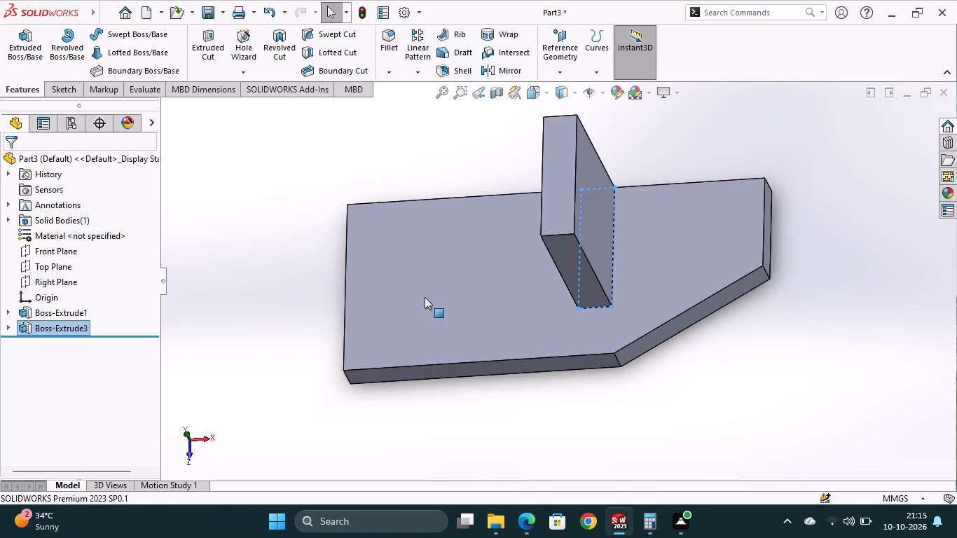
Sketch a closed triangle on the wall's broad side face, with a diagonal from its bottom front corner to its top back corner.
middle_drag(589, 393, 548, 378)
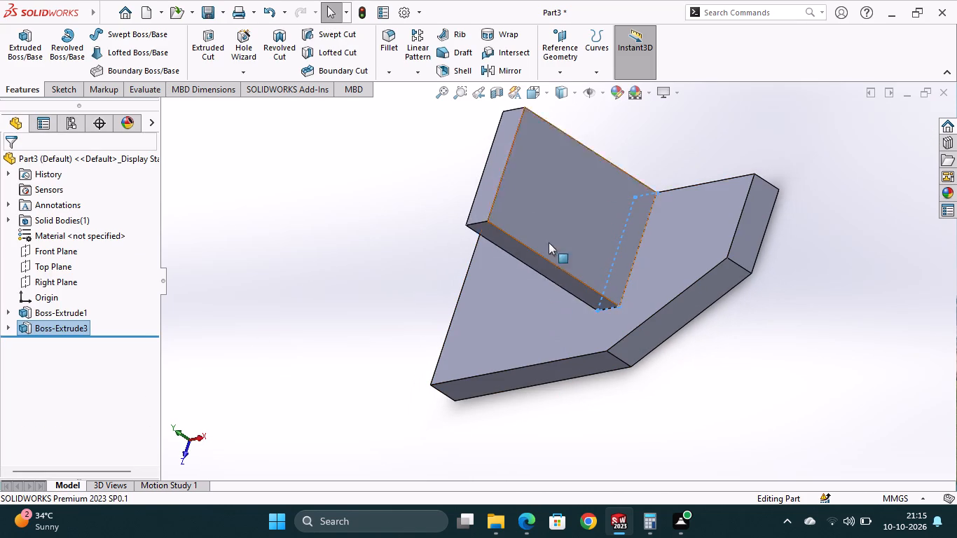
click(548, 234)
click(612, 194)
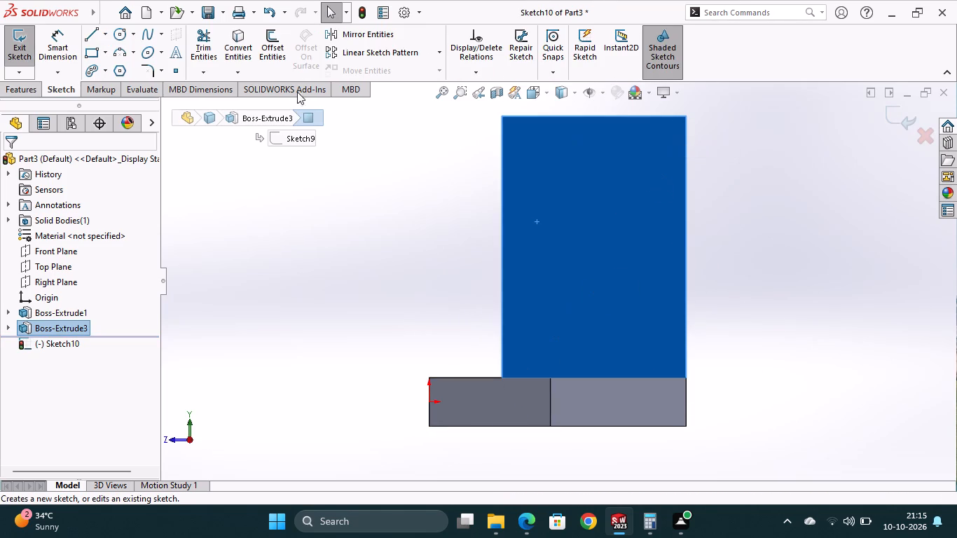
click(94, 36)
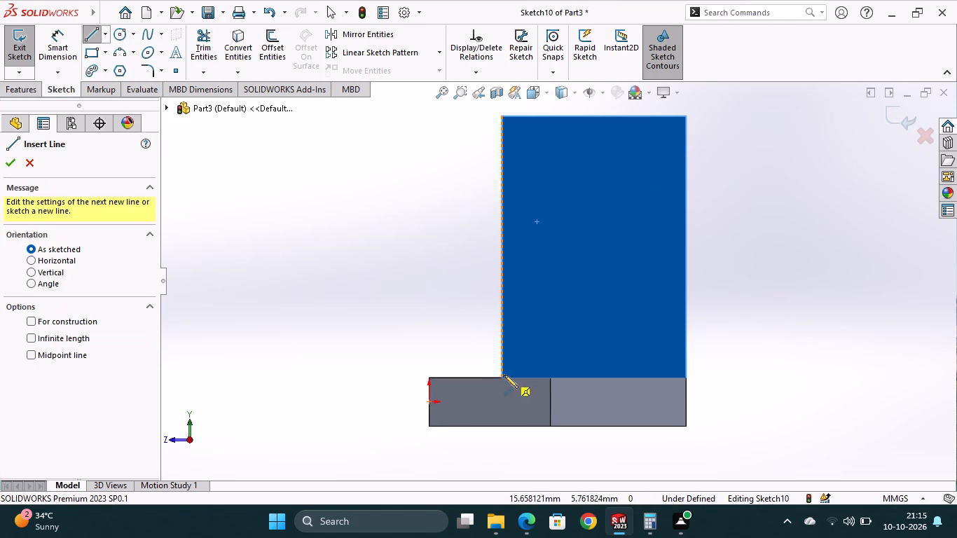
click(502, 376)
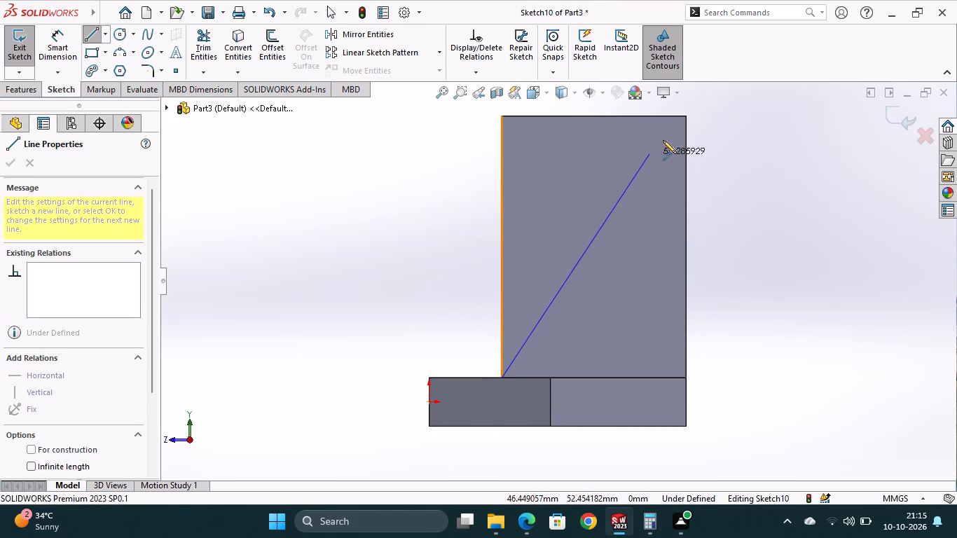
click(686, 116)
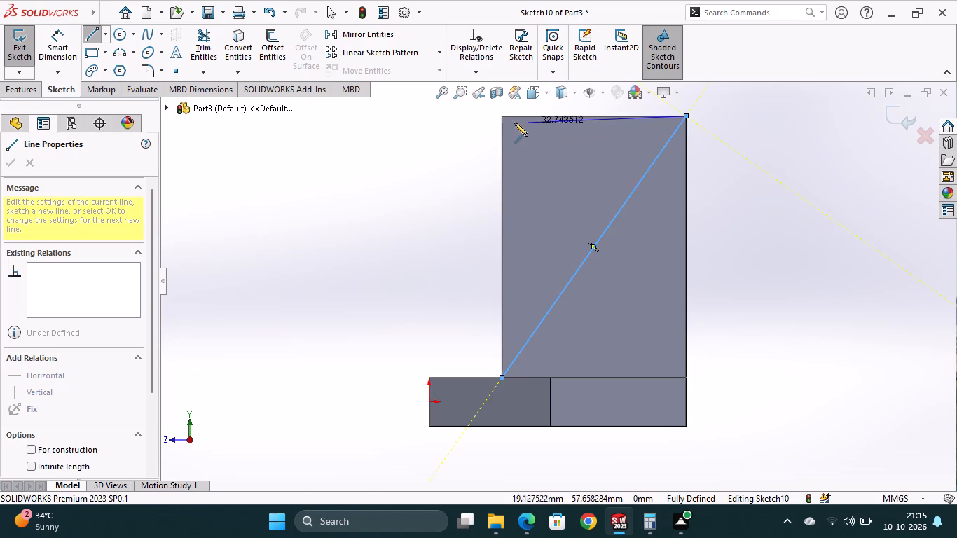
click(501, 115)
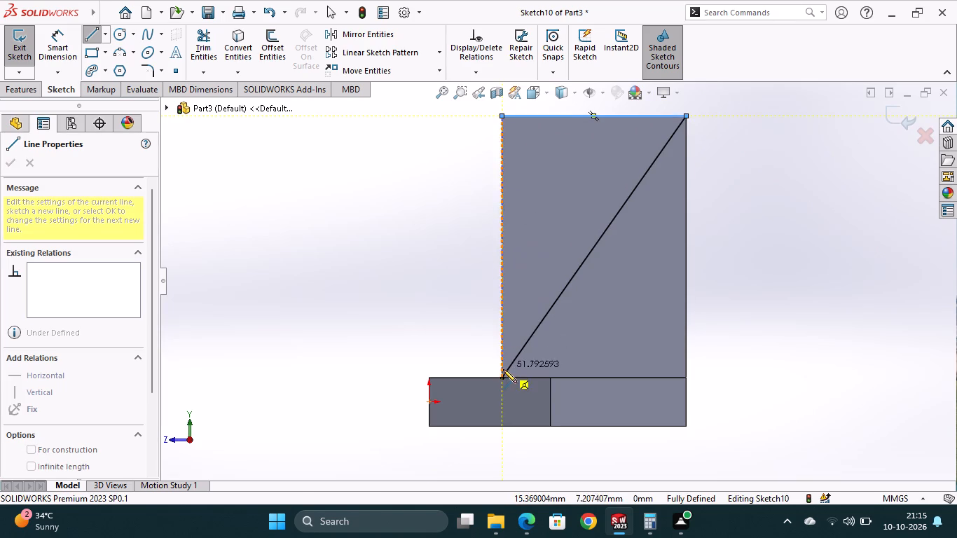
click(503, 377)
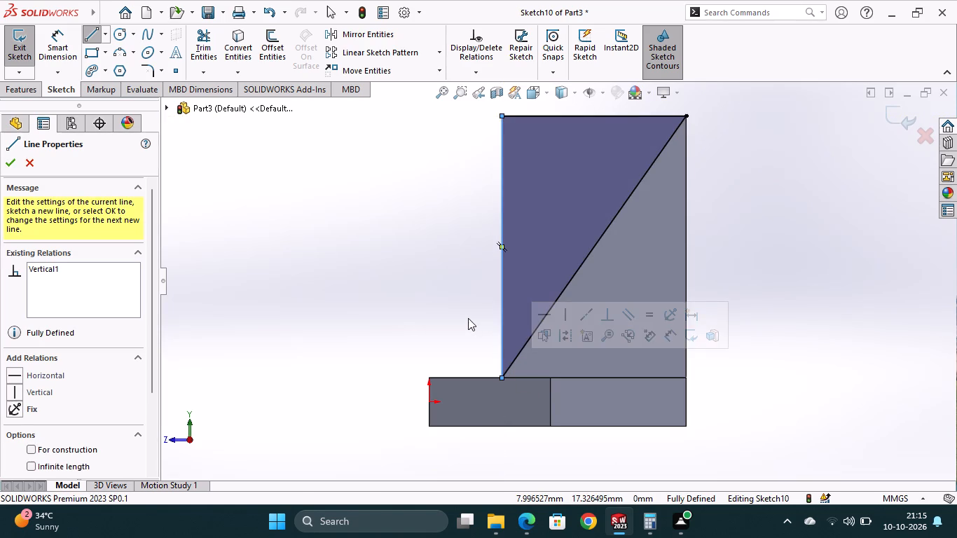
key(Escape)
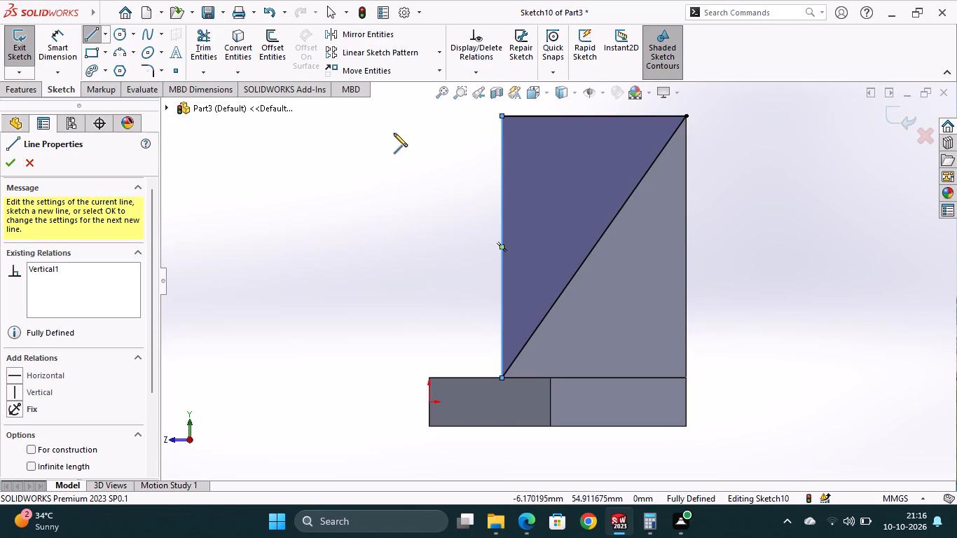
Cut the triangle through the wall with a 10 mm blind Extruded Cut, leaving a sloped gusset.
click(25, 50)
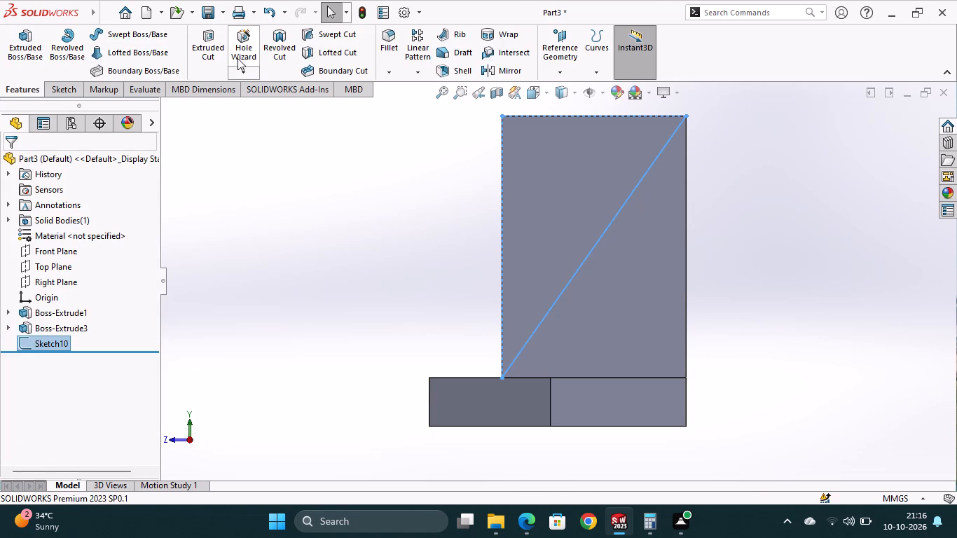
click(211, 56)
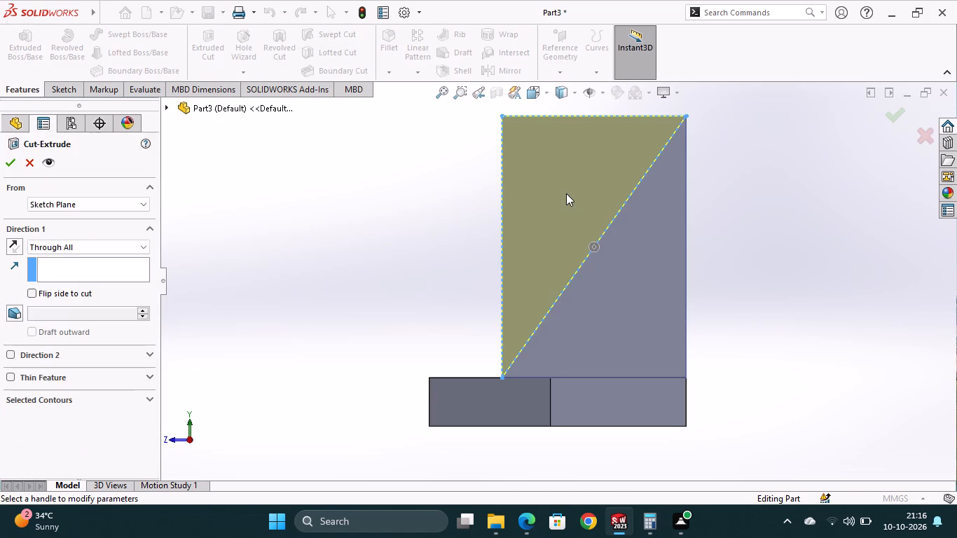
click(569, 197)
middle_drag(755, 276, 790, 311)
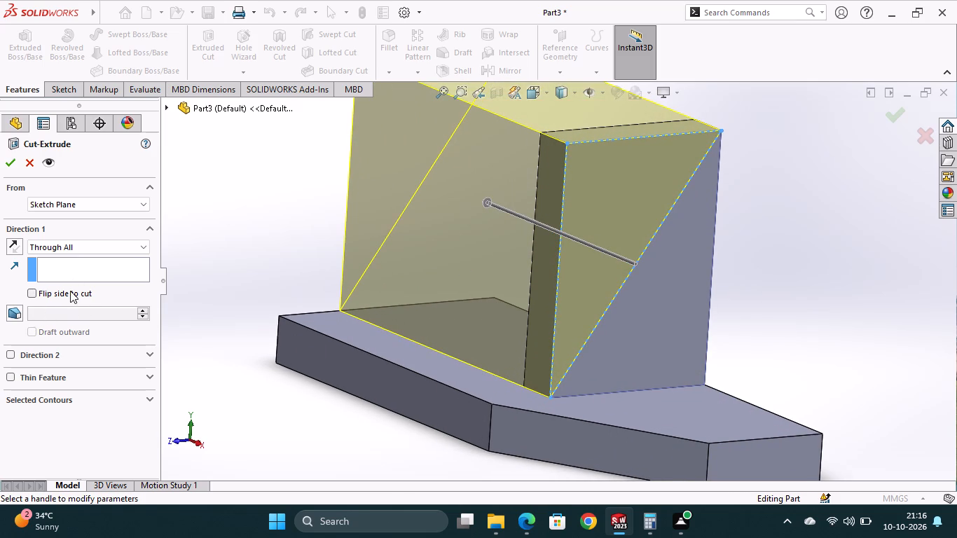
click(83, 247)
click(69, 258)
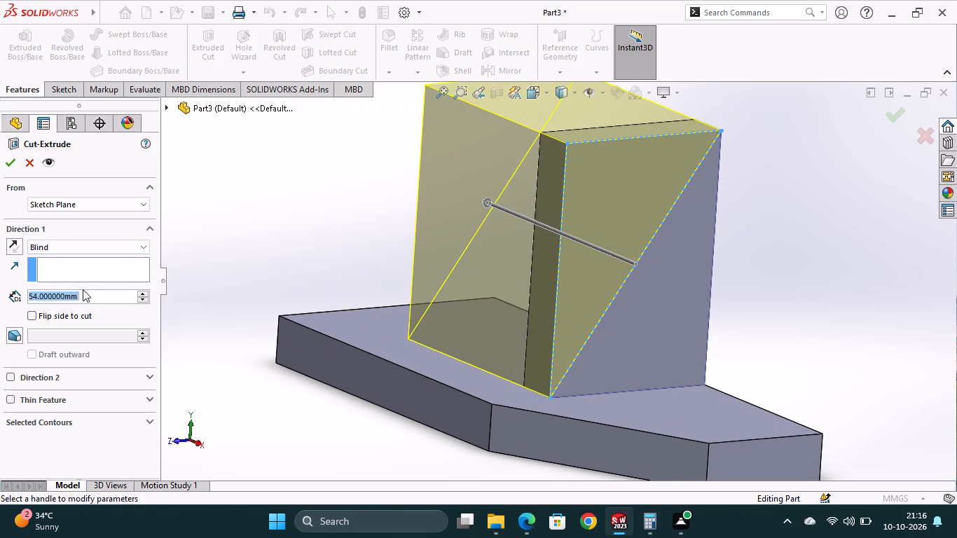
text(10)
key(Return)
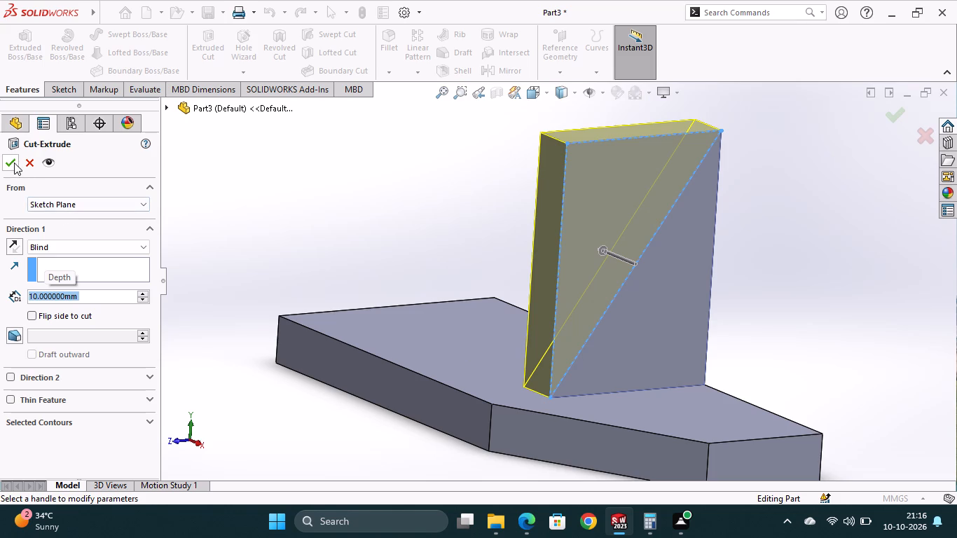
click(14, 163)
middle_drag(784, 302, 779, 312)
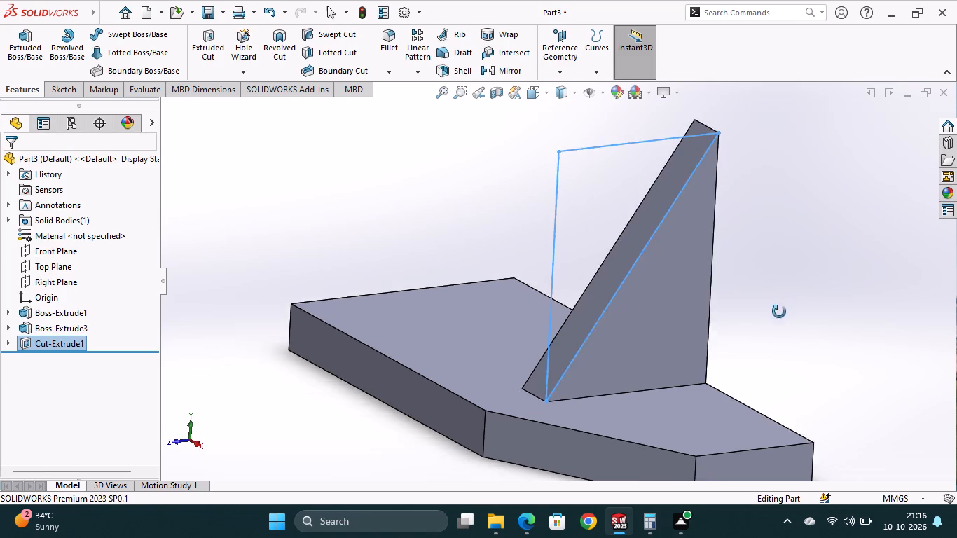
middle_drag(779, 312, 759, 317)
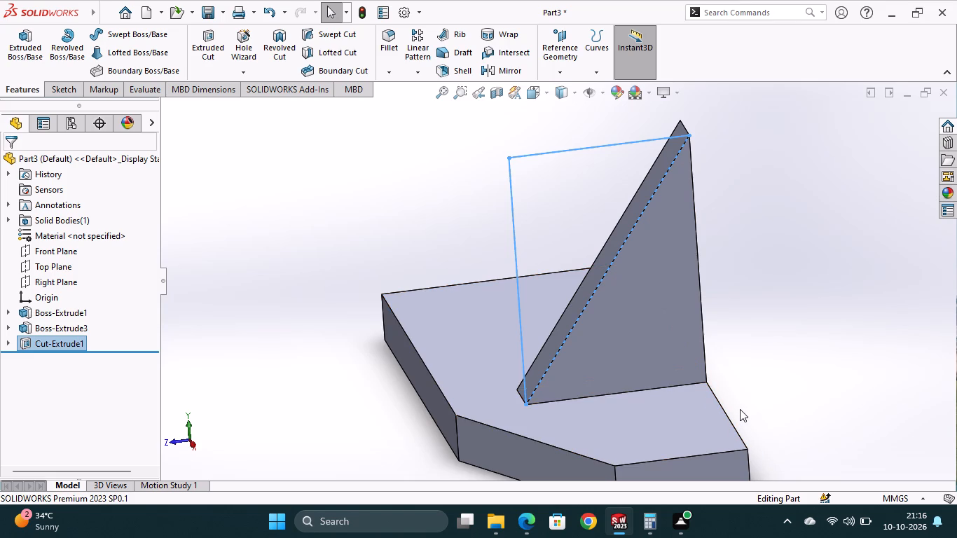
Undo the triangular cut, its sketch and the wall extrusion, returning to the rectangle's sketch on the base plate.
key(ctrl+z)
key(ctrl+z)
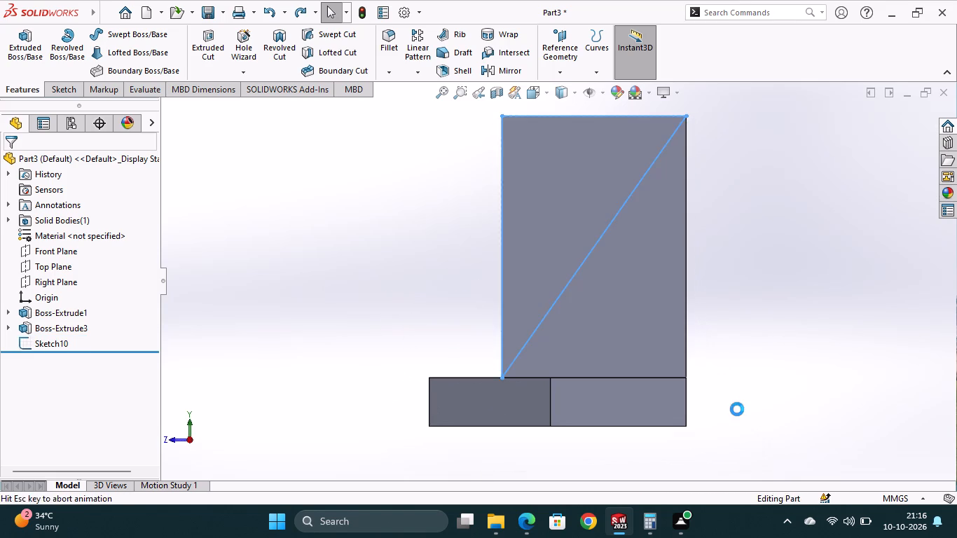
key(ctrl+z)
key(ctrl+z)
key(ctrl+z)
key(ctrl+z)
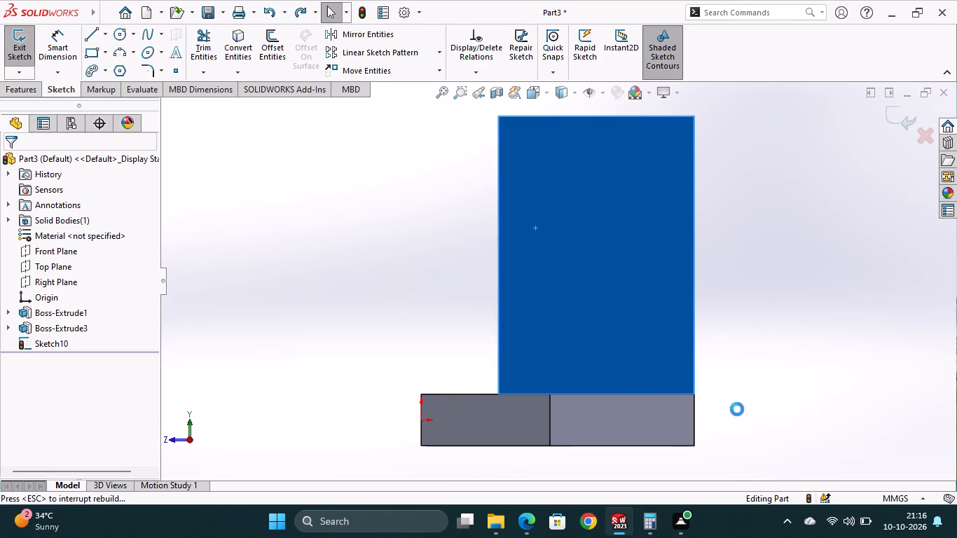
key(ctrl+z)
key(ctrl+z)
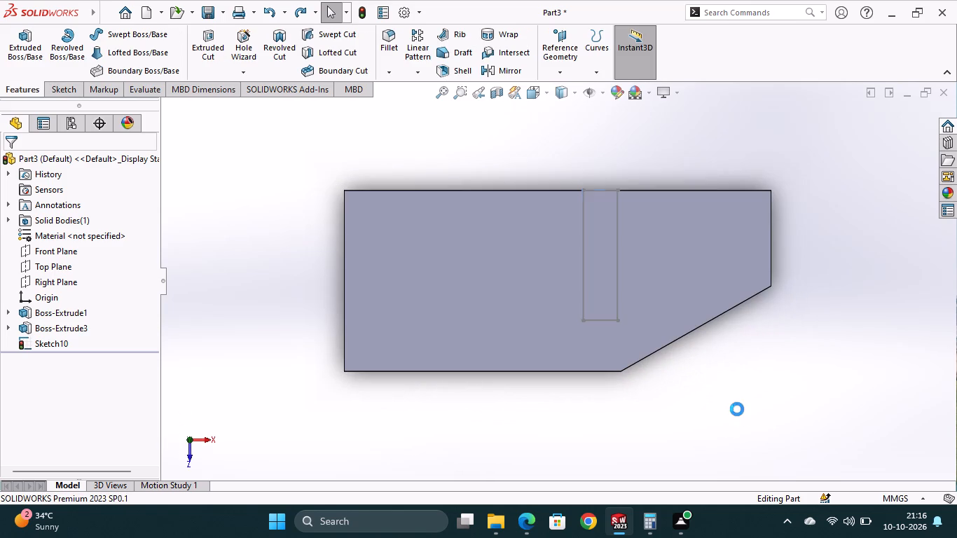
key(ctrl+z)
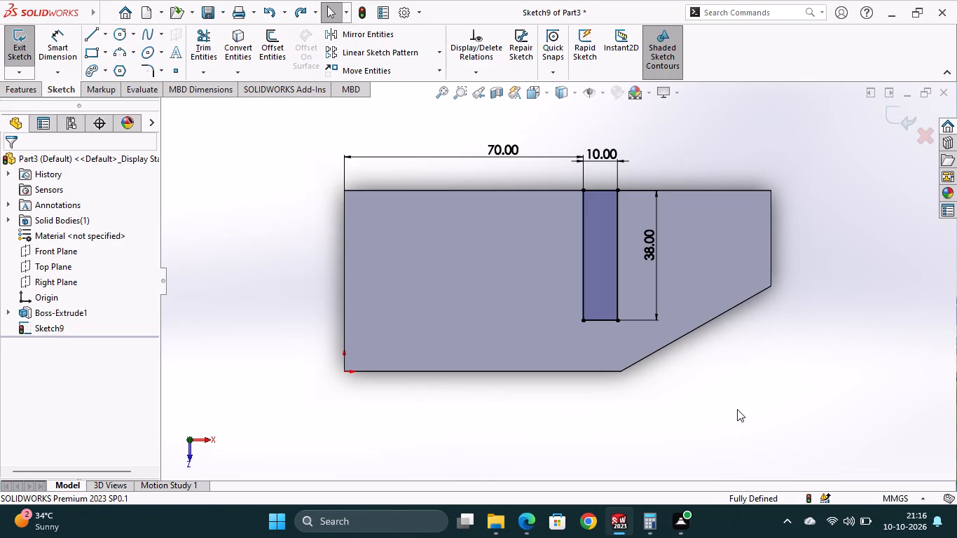
Delete all four lines of the rectangle together with their associated dimensions.
right_click(611, 230)
key(Delete)
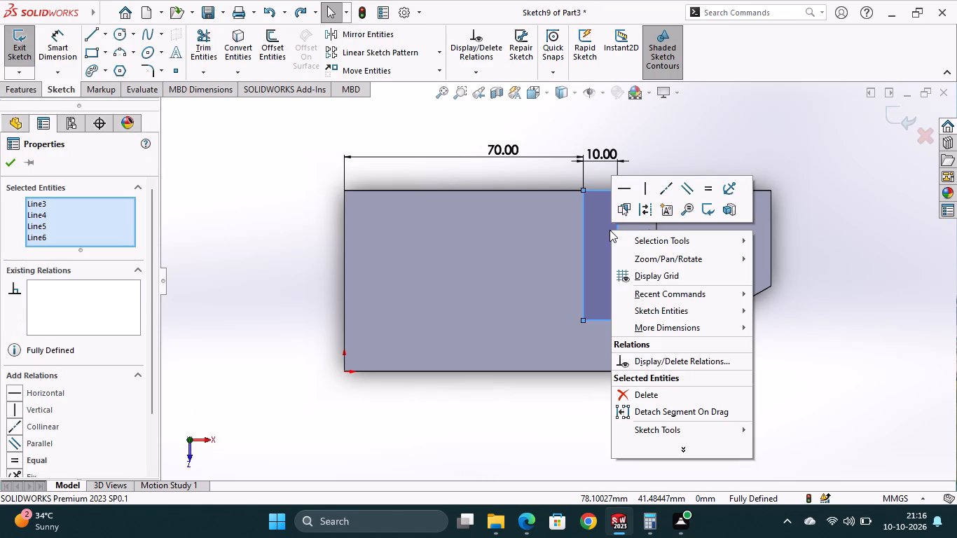
click(628, 394)
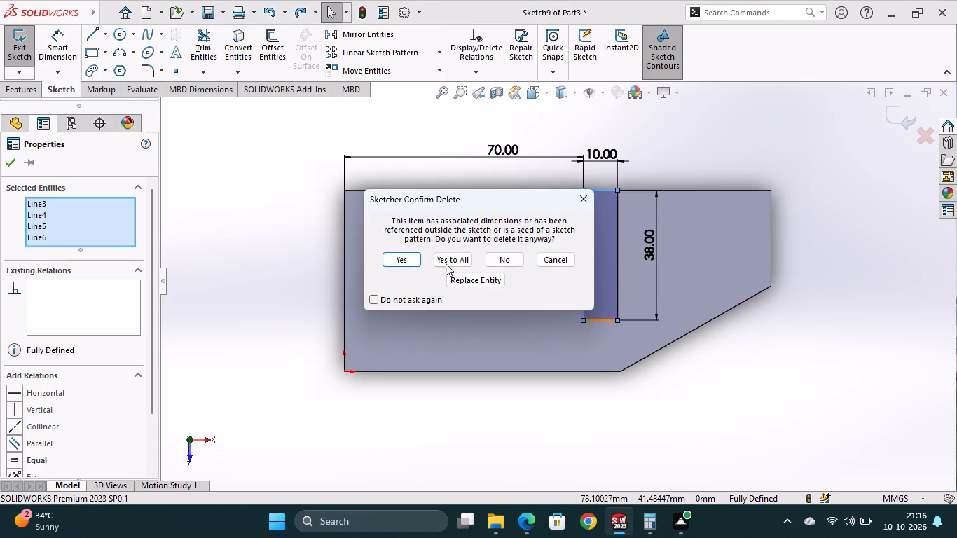
click(399, 262)
click(416, 256)
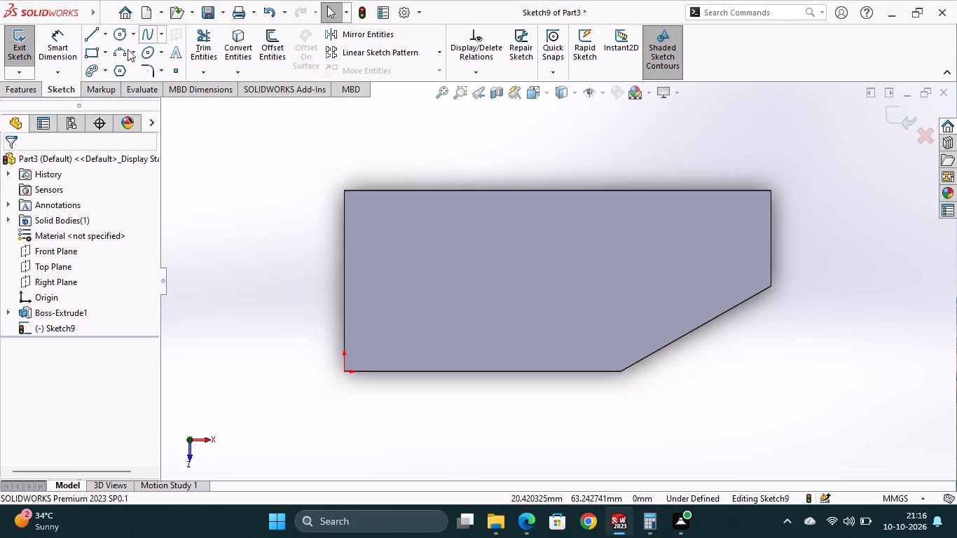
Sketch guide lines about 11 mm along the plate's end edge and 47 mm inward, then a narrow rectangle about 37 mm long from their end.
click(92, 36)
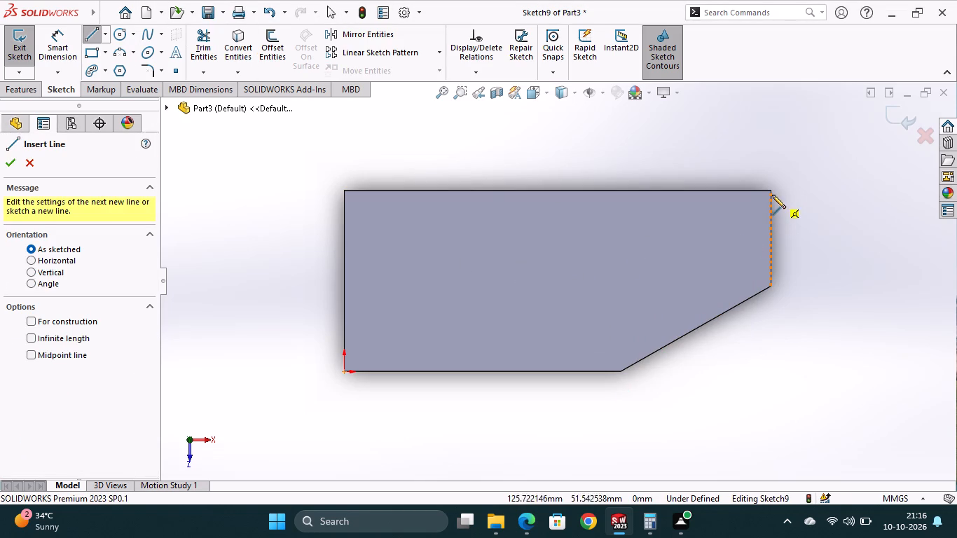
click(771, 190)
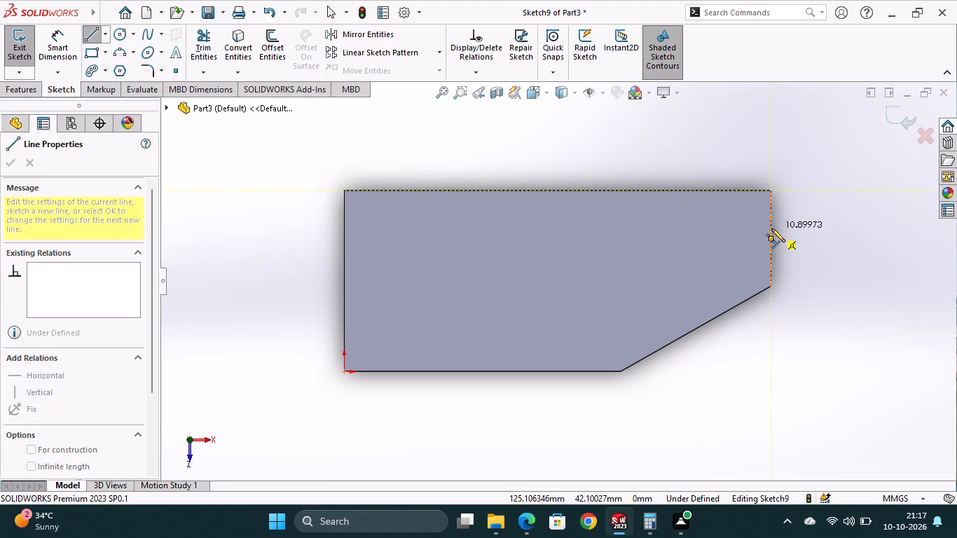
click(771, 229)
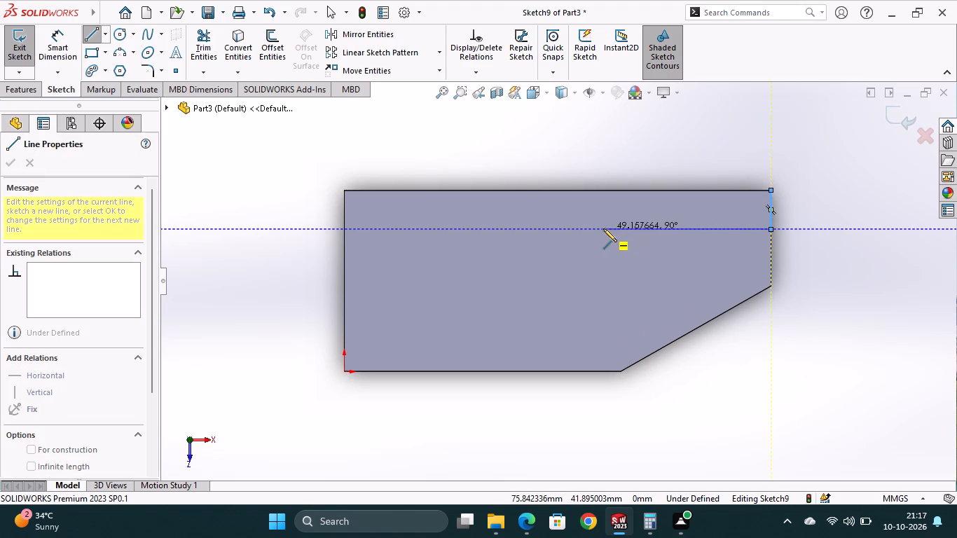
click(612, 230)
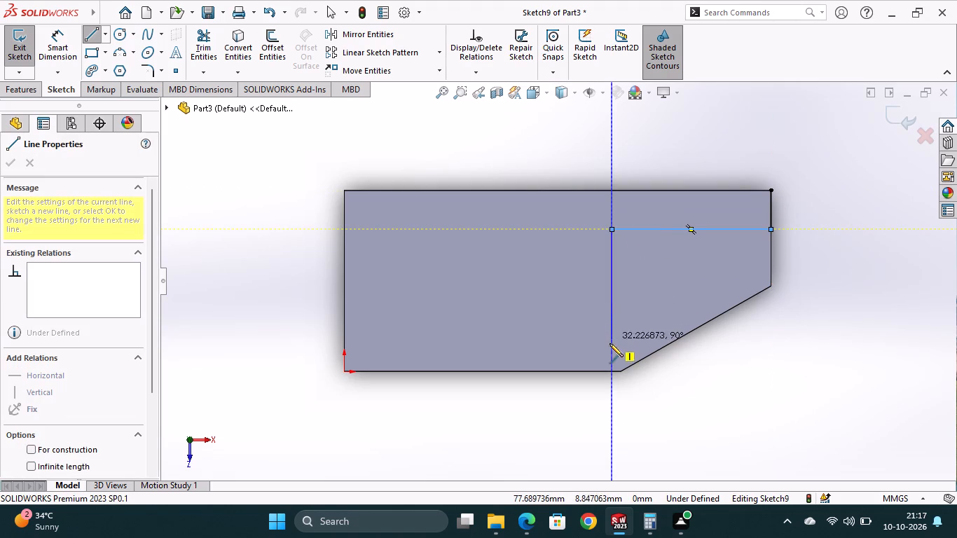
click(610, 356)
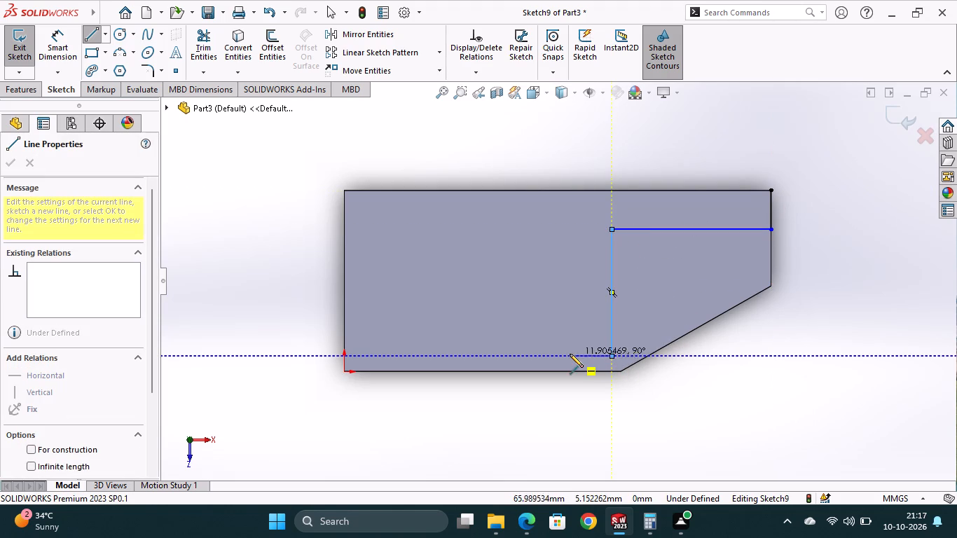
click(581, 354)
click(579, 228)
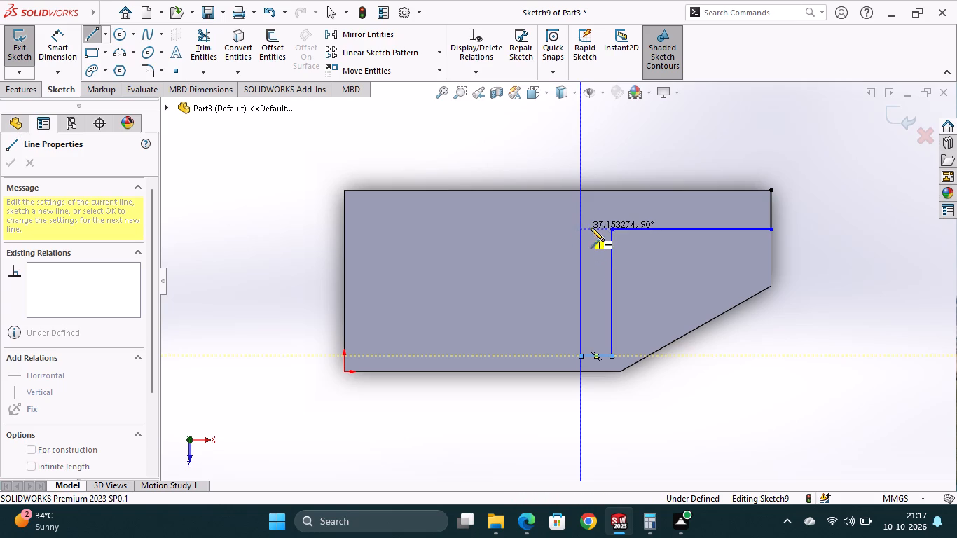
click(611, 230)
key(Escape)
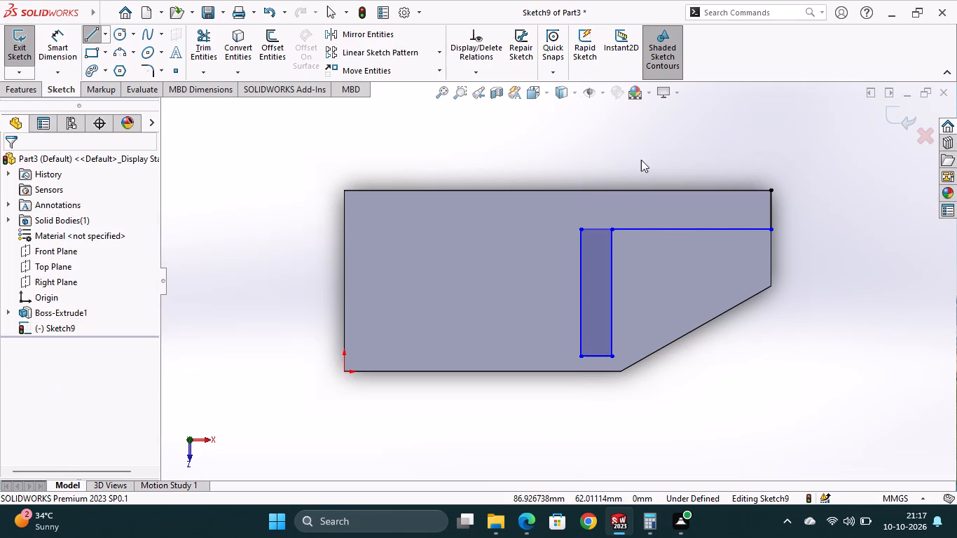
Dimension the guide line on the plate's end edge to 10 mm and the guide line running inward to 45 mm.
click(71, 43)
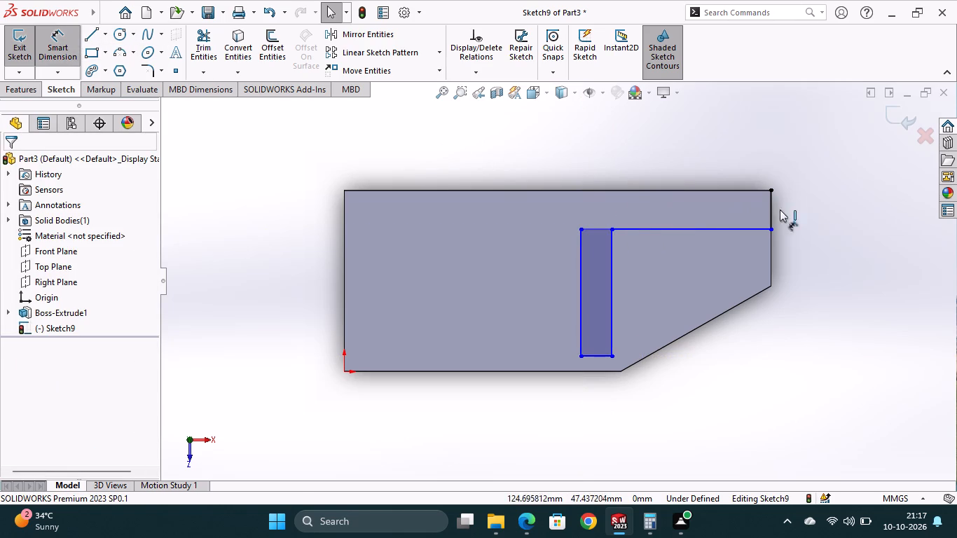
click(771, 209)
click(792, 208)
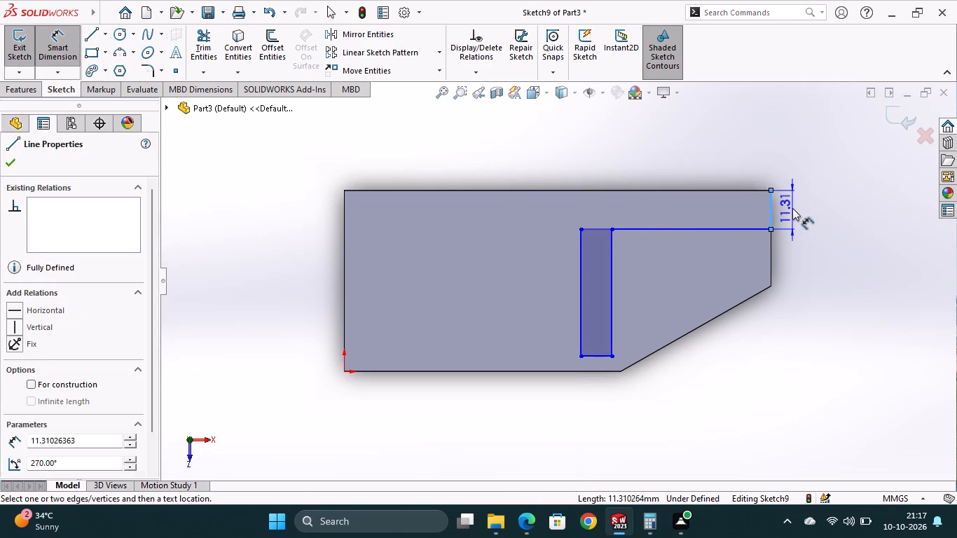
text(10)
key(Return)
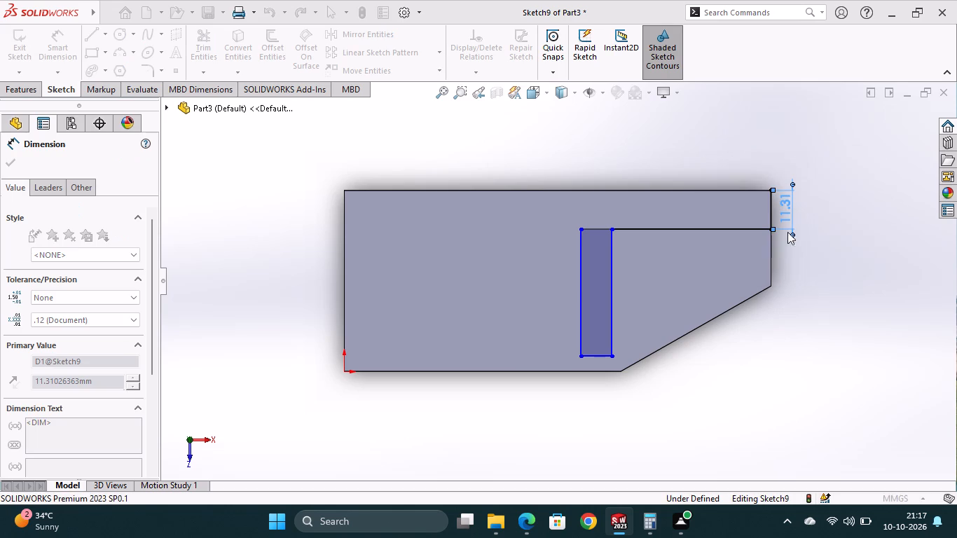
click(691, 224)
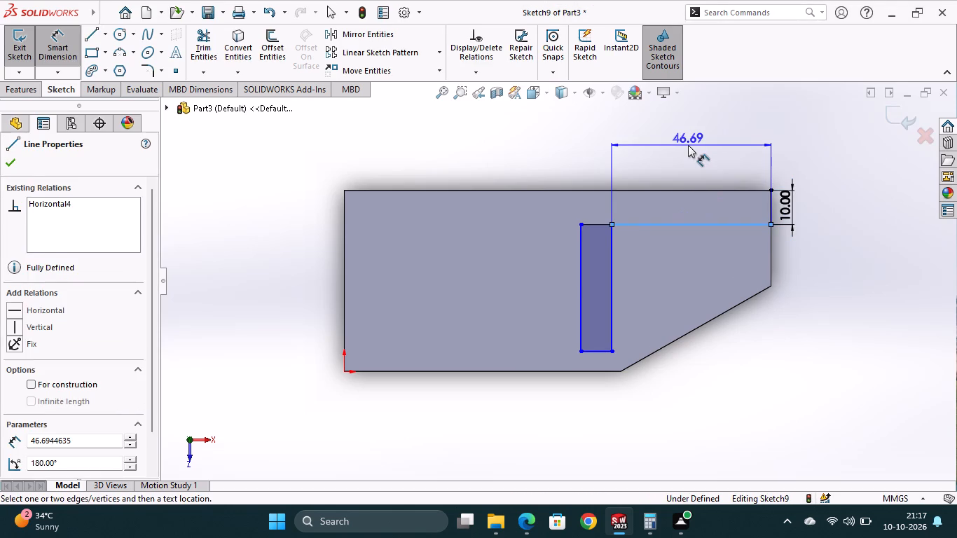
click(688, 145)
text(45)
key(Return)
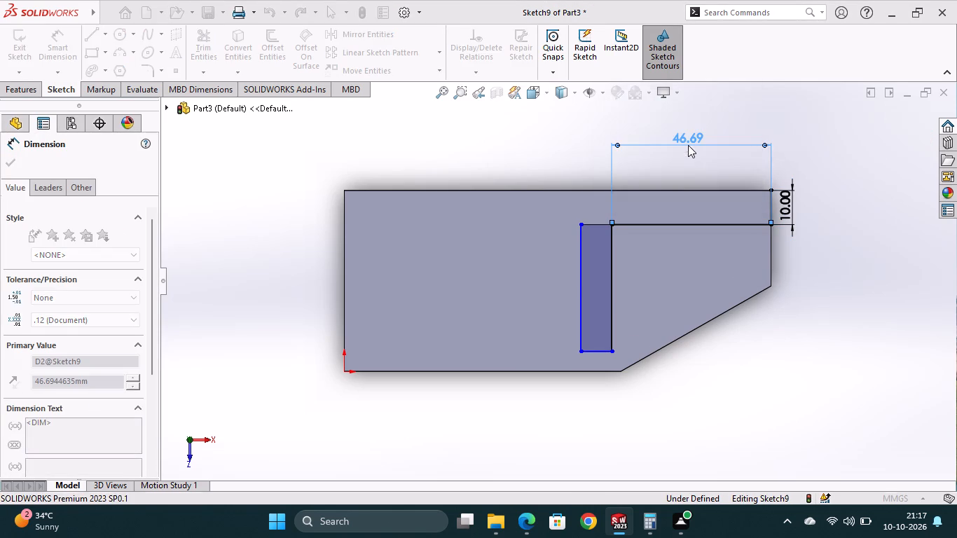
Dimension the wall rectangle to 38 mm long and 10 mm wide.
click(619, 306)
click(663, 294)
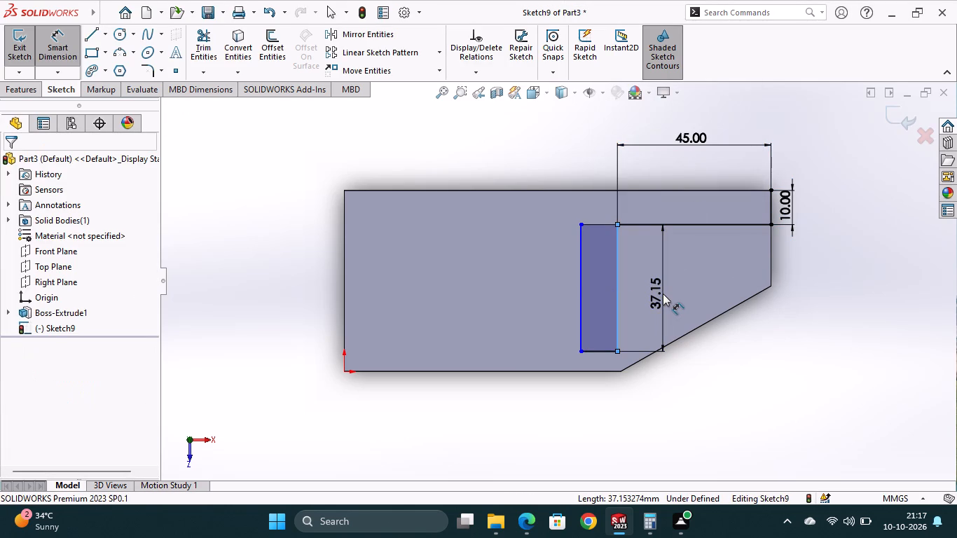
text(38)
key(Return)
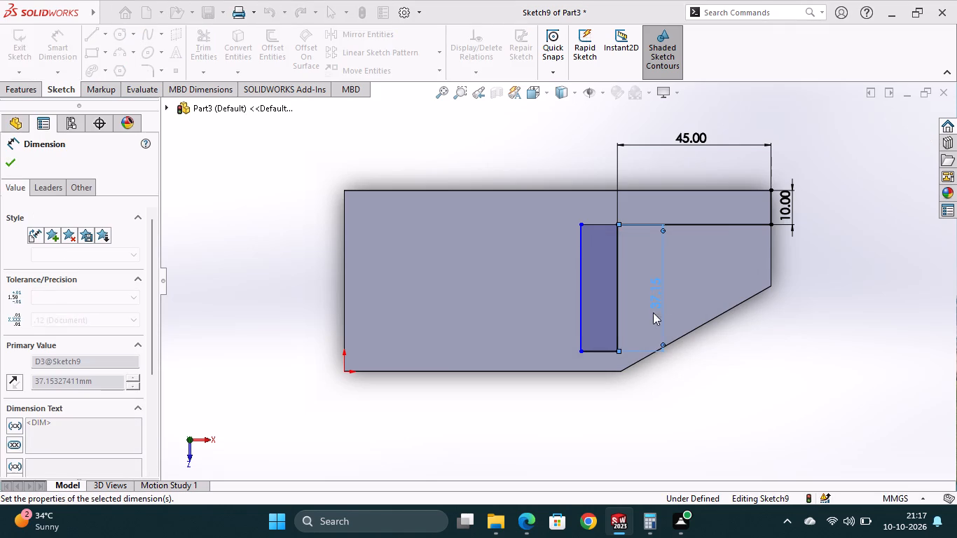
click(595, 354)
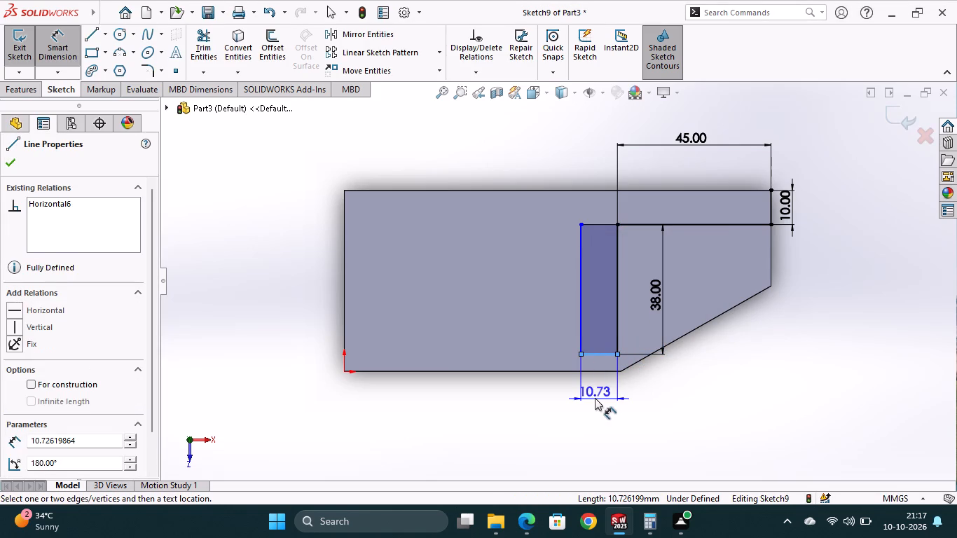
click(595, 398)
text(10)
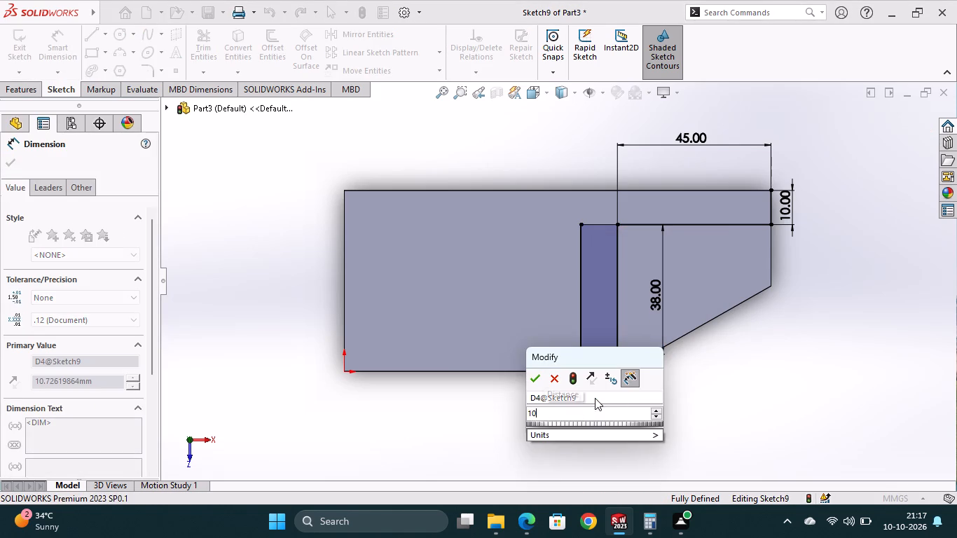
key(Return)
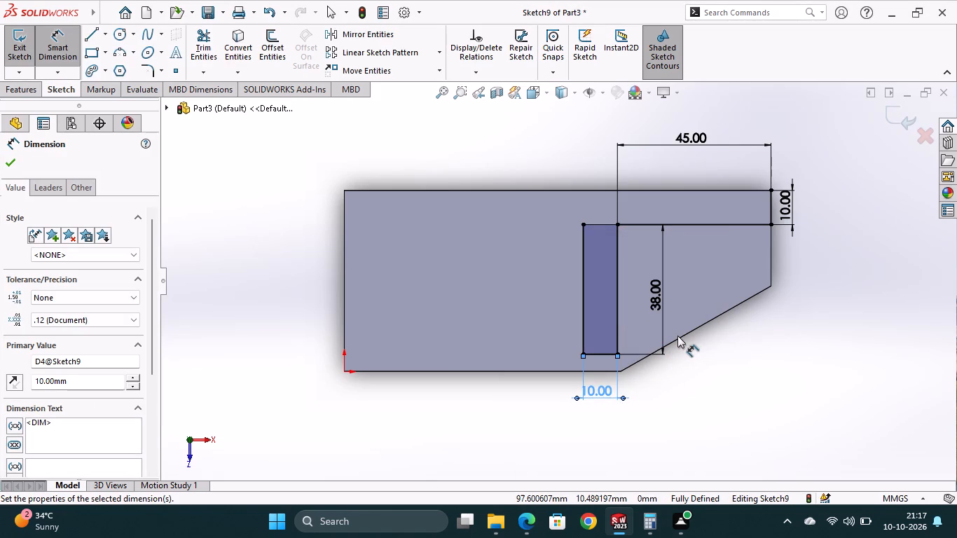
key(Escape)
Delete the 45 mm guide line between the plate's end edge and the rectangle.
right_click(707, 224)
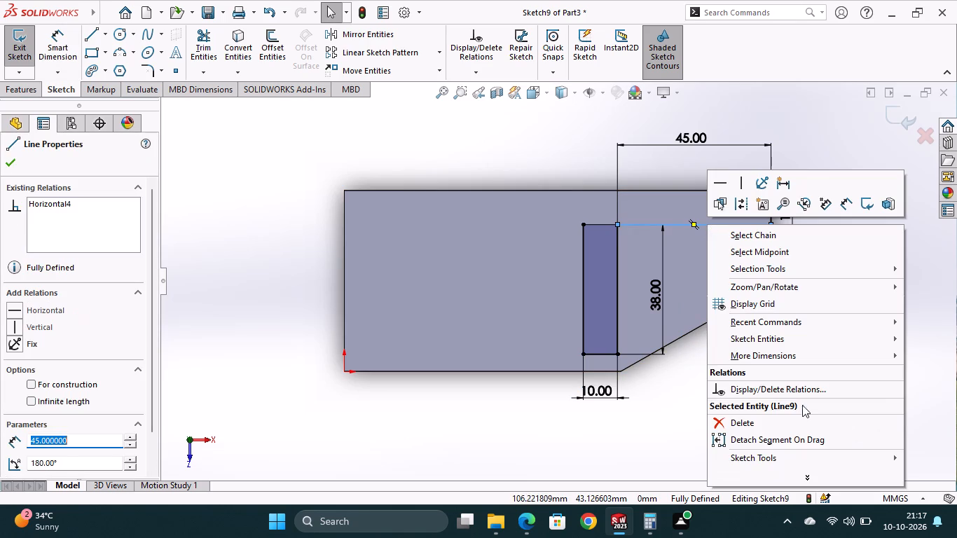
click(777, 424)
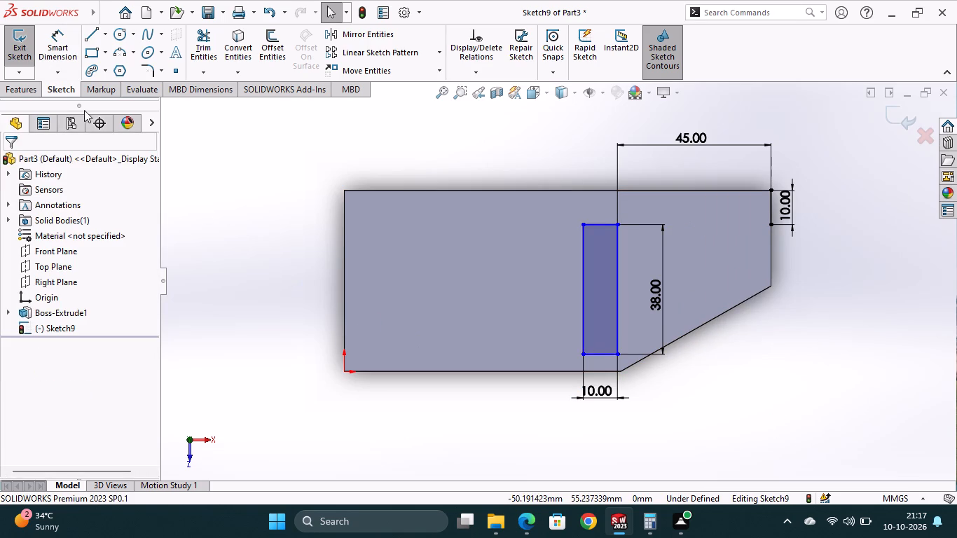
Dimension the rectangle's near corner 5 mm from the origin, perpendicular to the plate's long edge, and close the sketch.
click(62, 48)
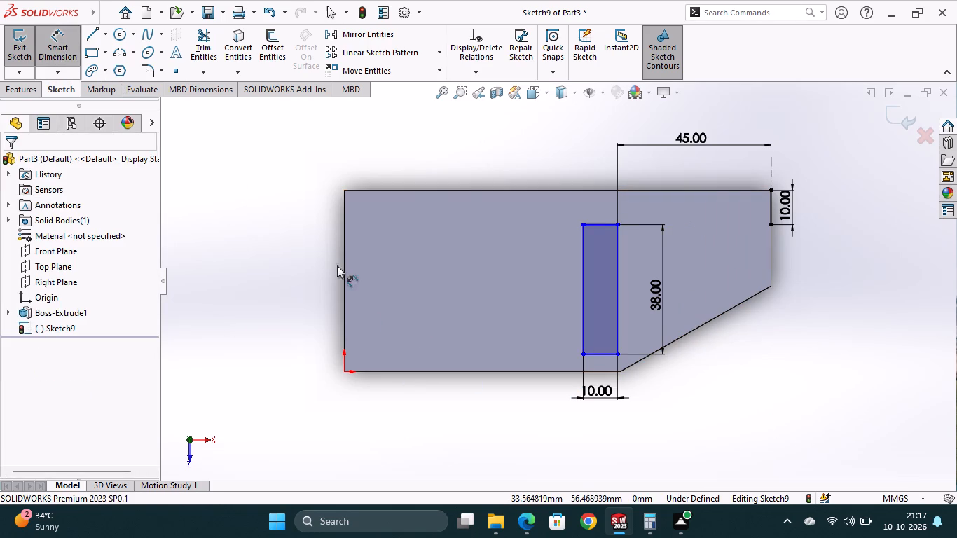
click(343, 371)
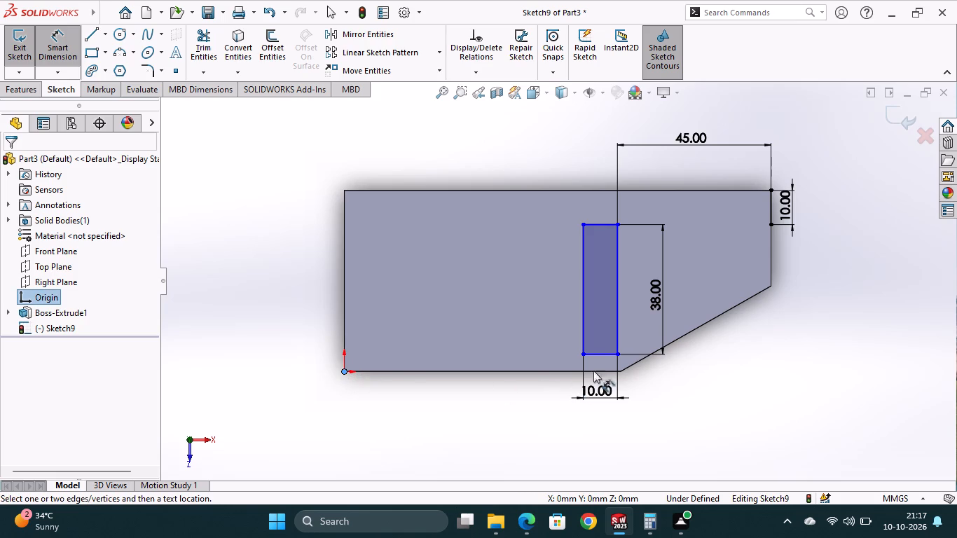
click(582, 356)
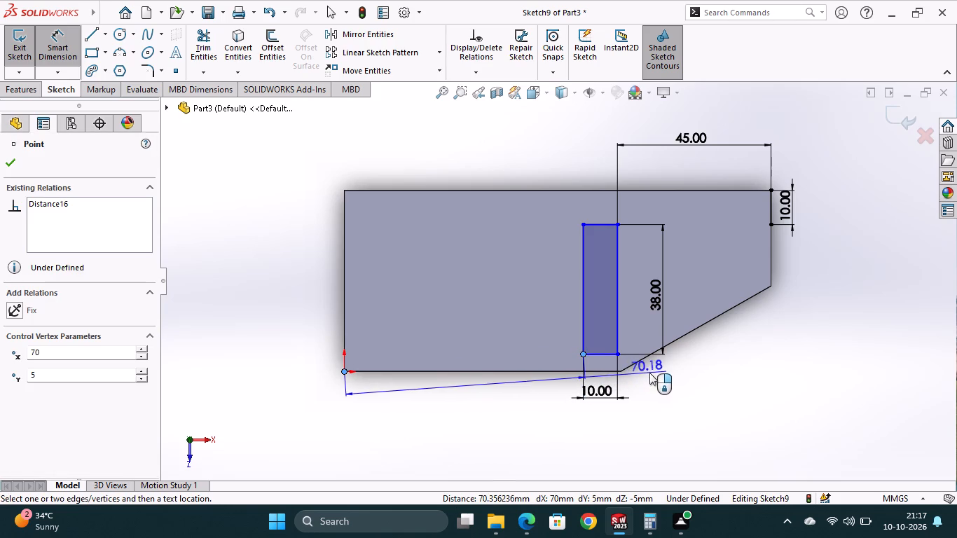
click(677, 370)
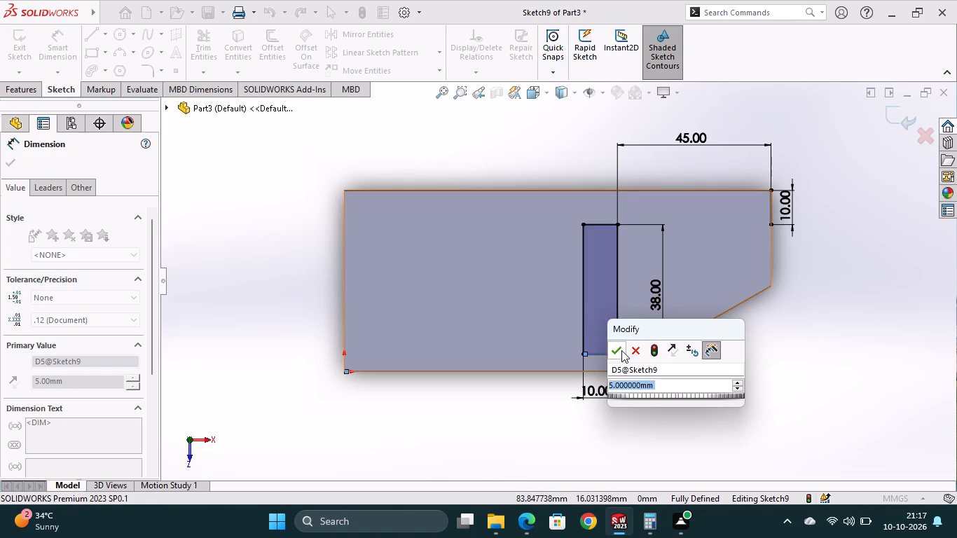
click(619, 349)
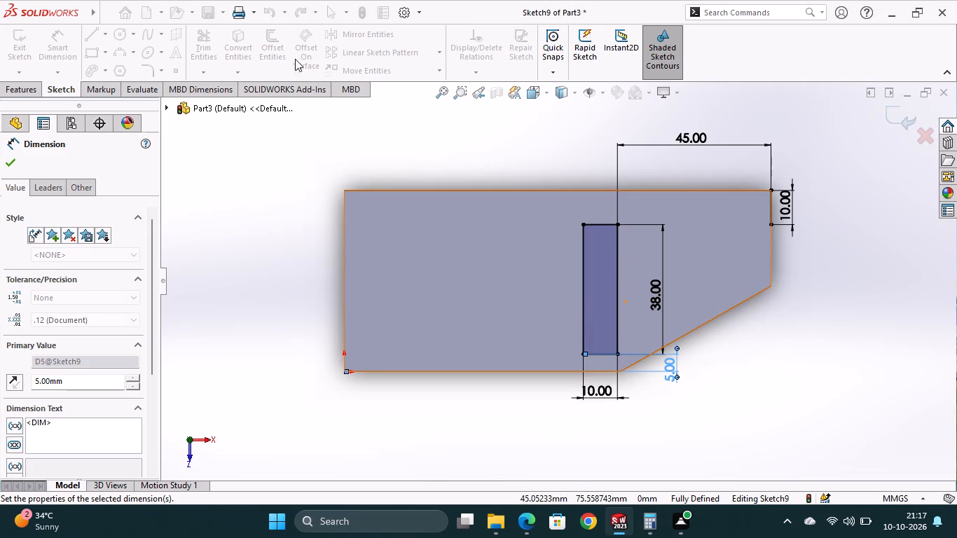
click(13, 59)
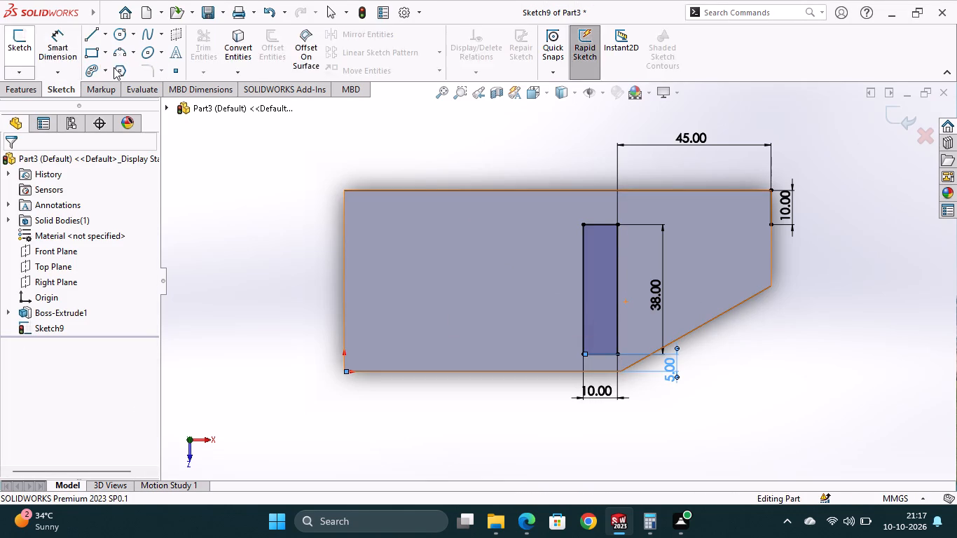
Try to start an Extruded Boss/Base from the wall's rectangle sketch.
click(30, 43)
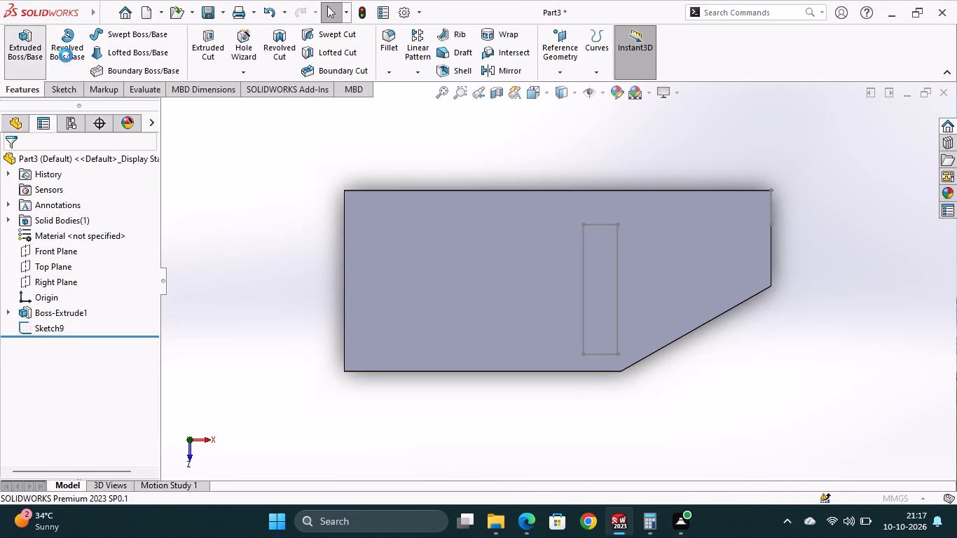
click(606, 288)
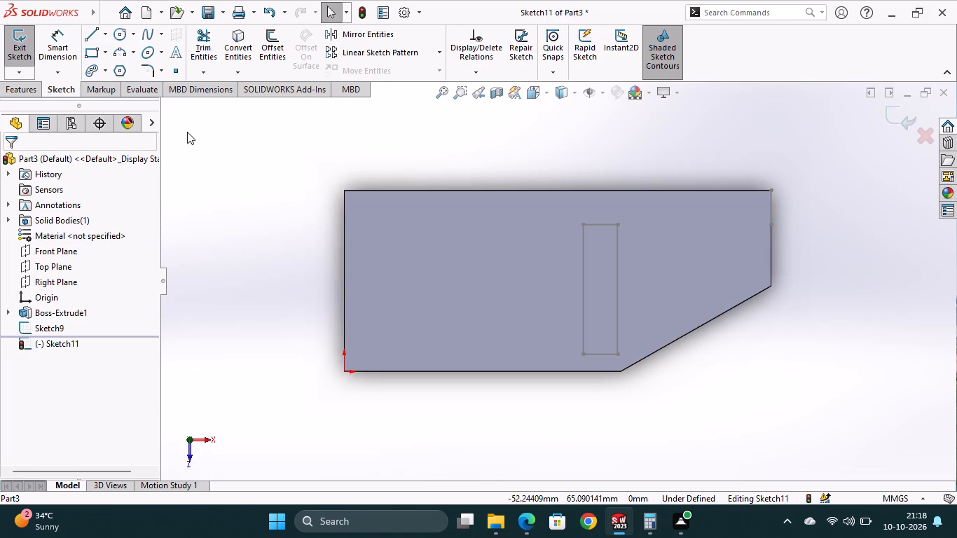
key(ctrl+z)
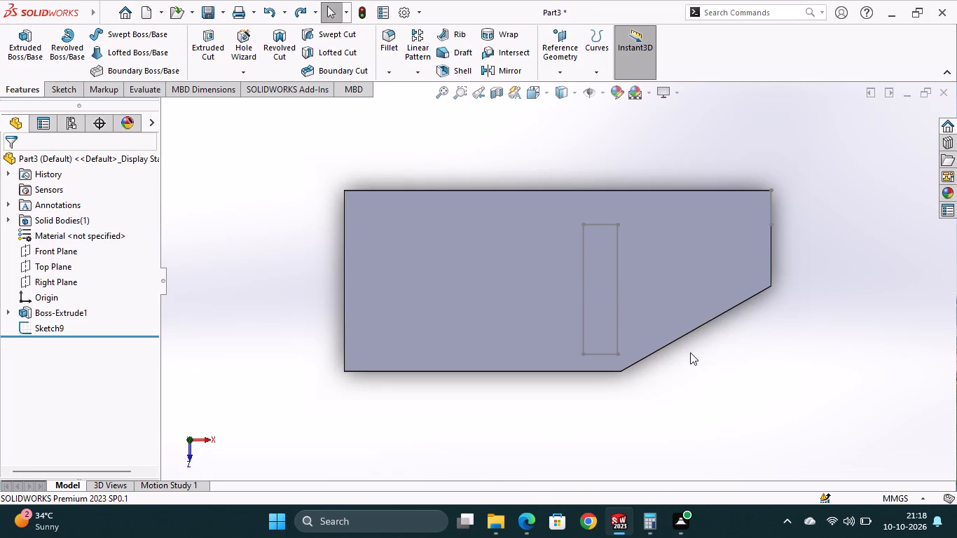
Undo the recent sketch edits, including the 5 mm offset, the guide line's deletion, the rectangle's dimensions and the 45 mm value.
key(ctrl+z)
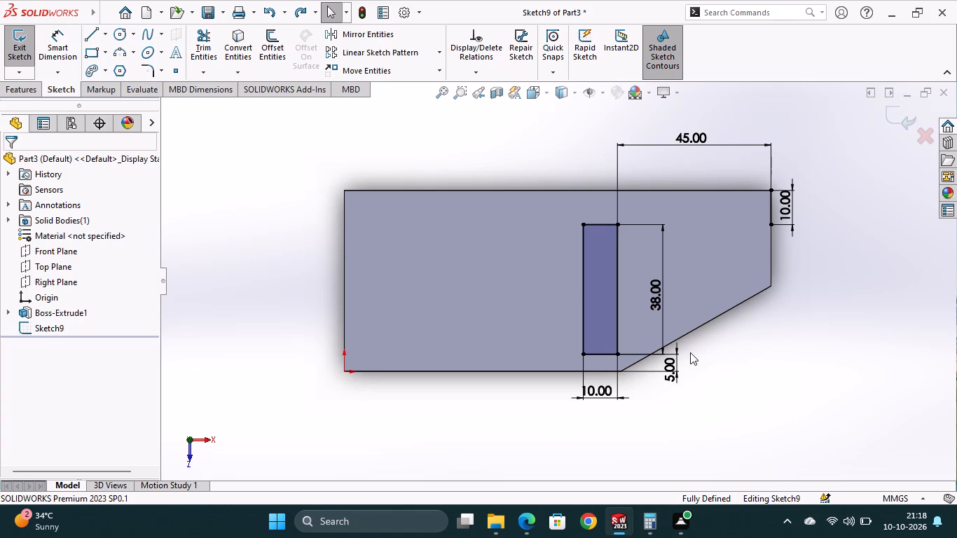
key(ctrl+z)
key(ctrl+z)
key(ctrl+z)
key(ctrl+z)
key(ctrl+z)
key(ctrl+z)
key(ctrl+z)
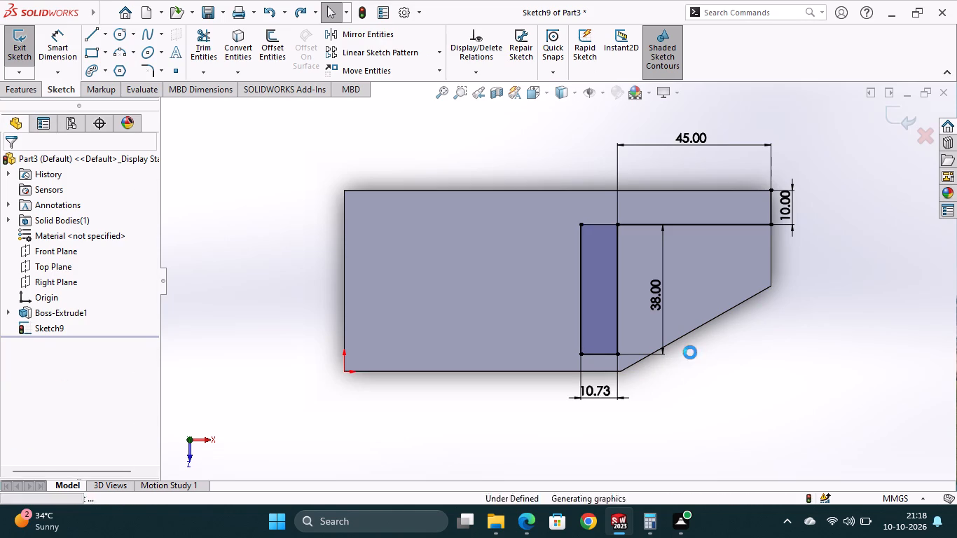
Close the wall's sketch and delete it from the part.
right_click(50, 320)
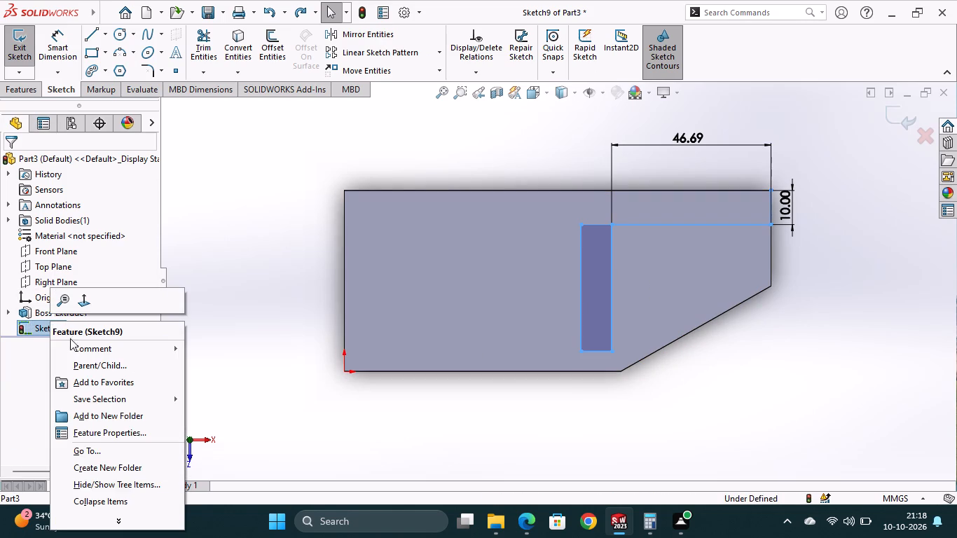
click(219, 325)
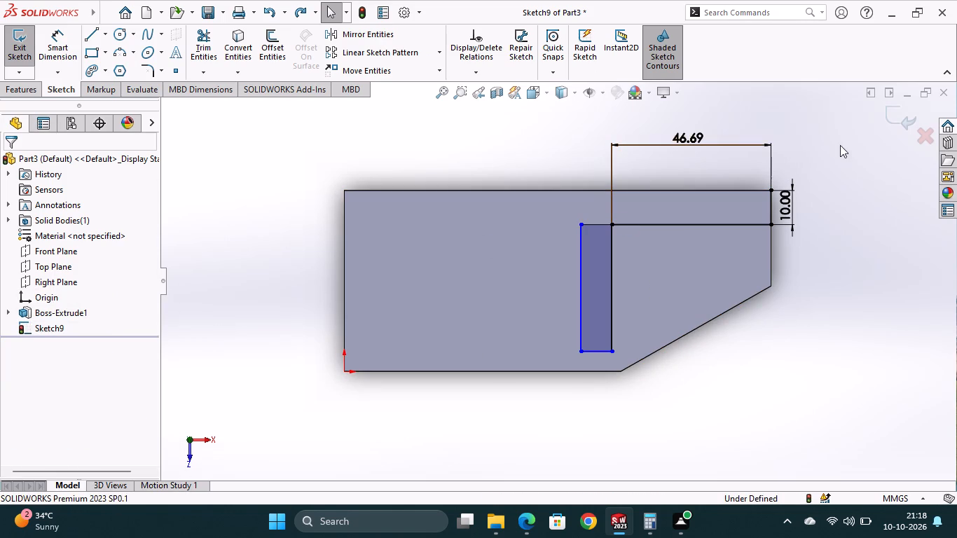
click(908, 123)
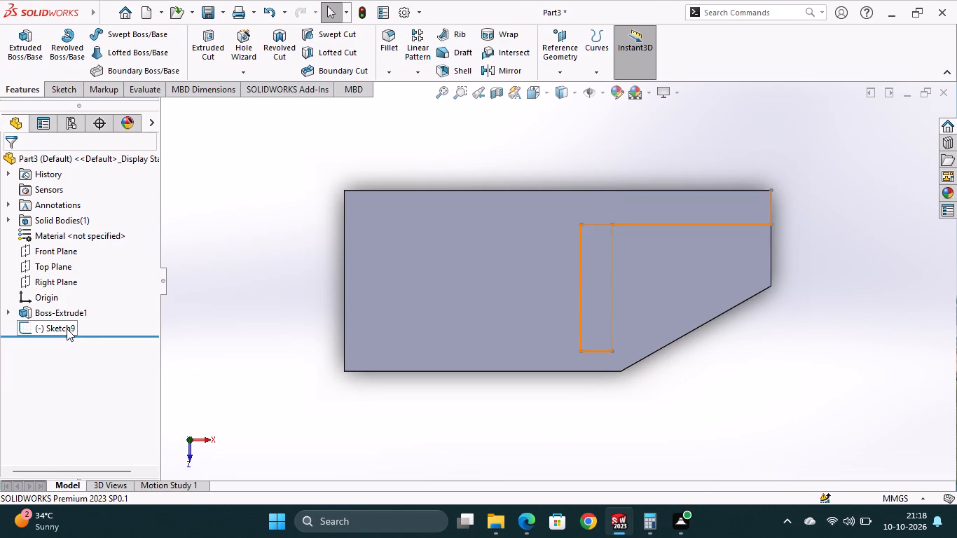
right_click(67, 329)
click(81, 332)
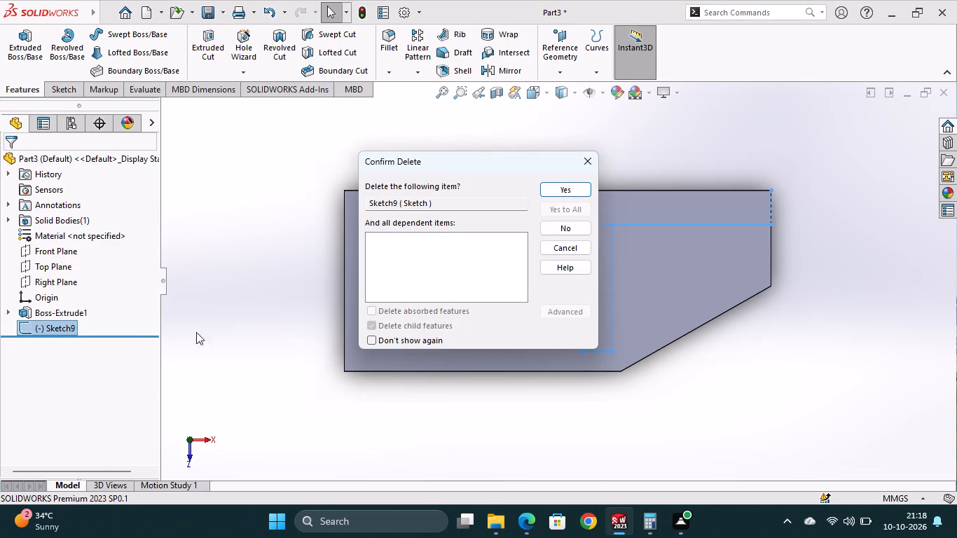
click(567, 188)
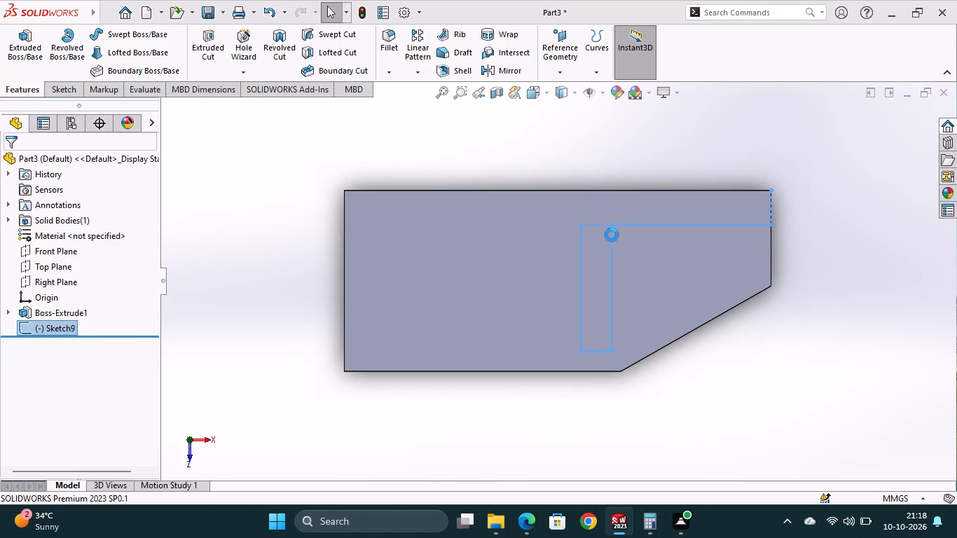
Open a new sketch on the base plate's long straight side face, opposite the chamfered corner.
middle_drag(710, 382, 603, 397)
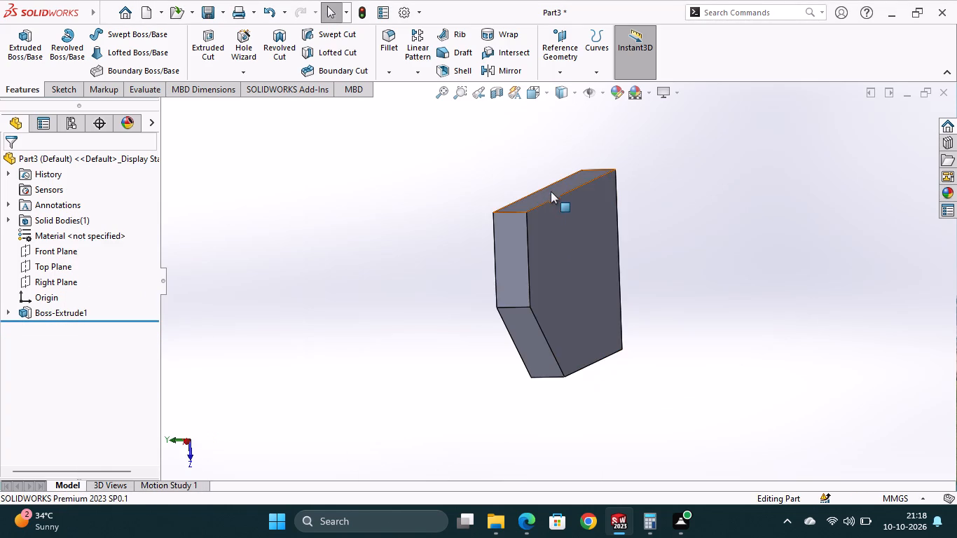
middle_drag(641, 213, 692, 253)
scroll(642, 214, down, 1)
scroll(699, 257, up, 1)
click(611, 244)
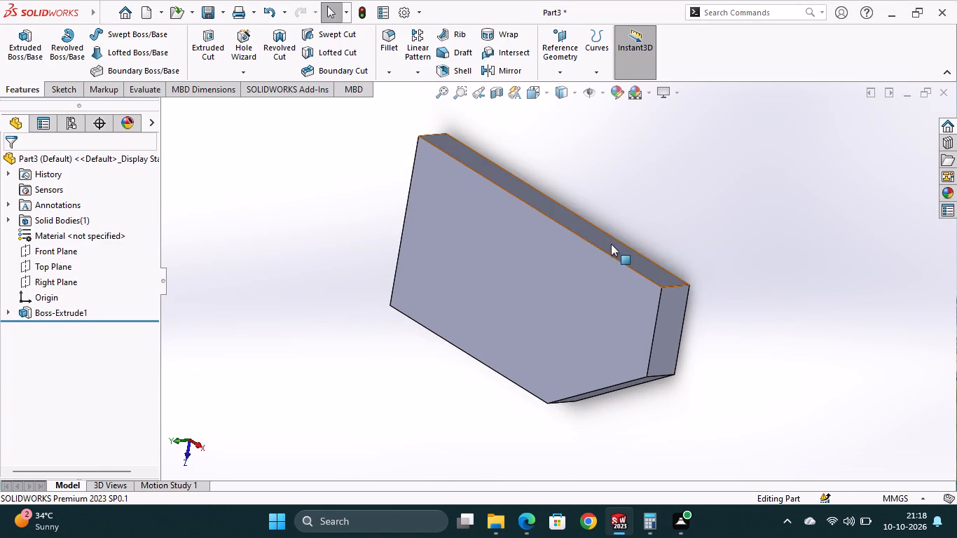
click(669, 203)
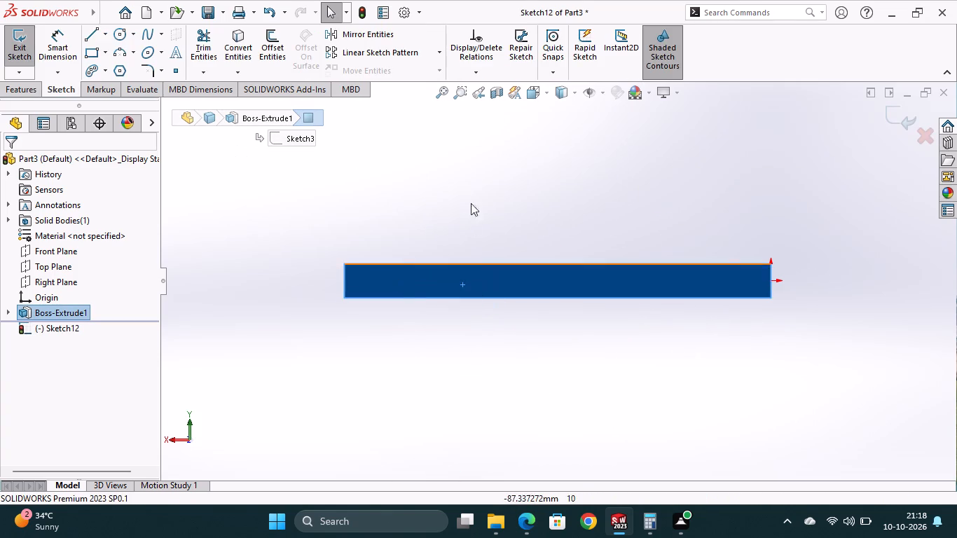
middle_drag(468, 198, 477, 233)
scroll(471, 209, down, 1)
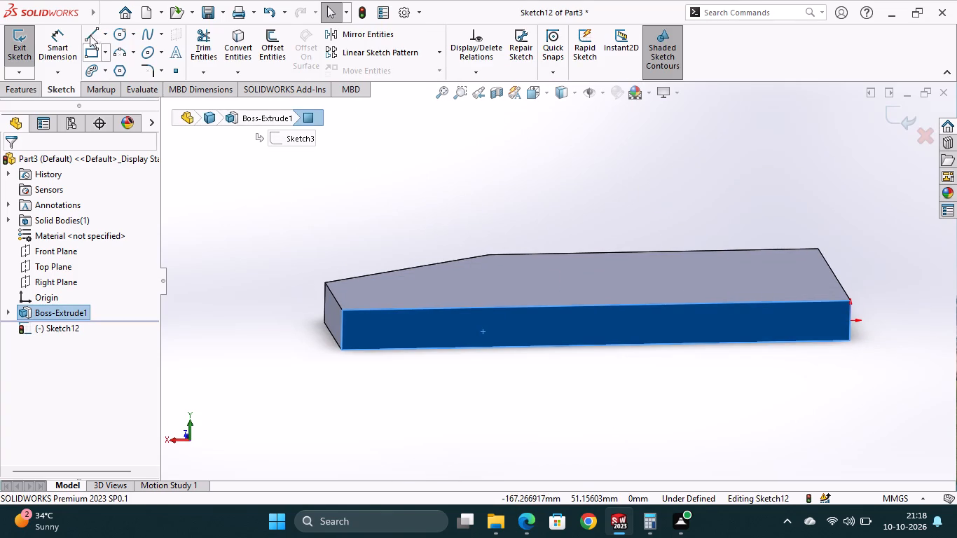
Sketch a closed four-sided wall profile rising from the face's upper edge, about 90 mm along its top and 42 mm high, with one slanted end.
click(89, 32)
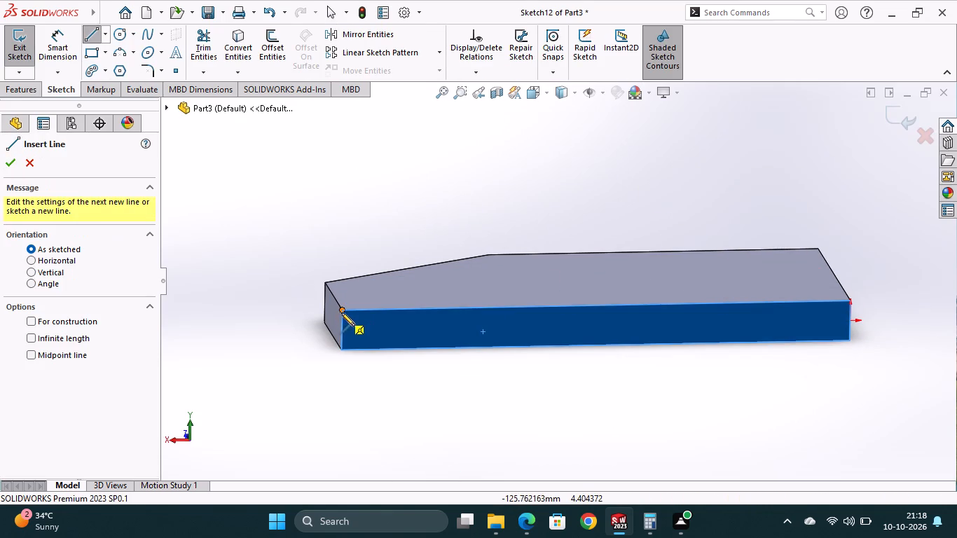
click(344, 311)
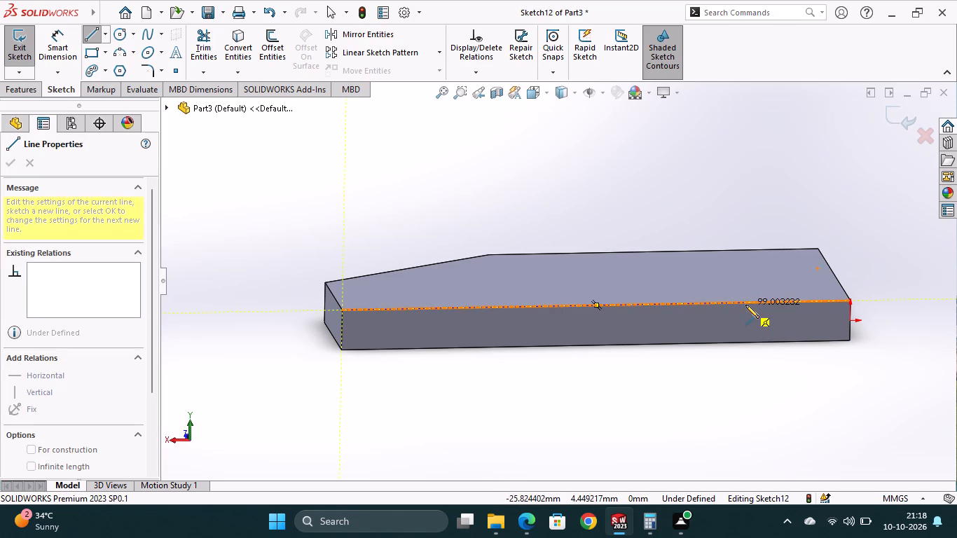
click(769, 298)
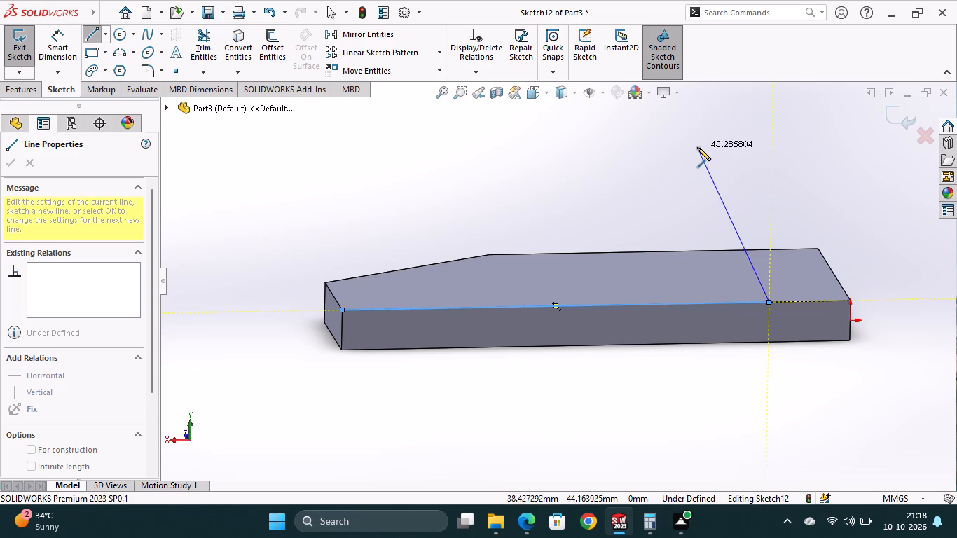
click(715, 134)
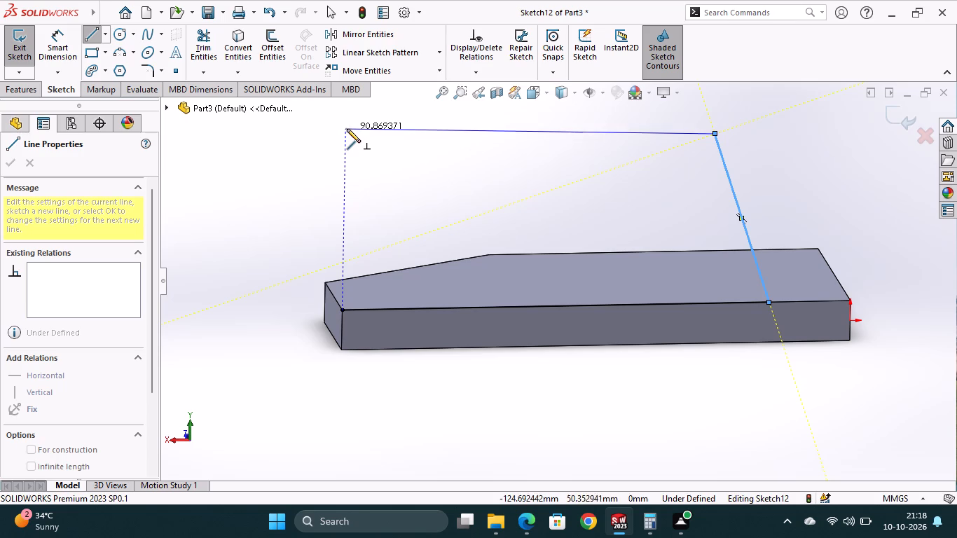
key(Escape)
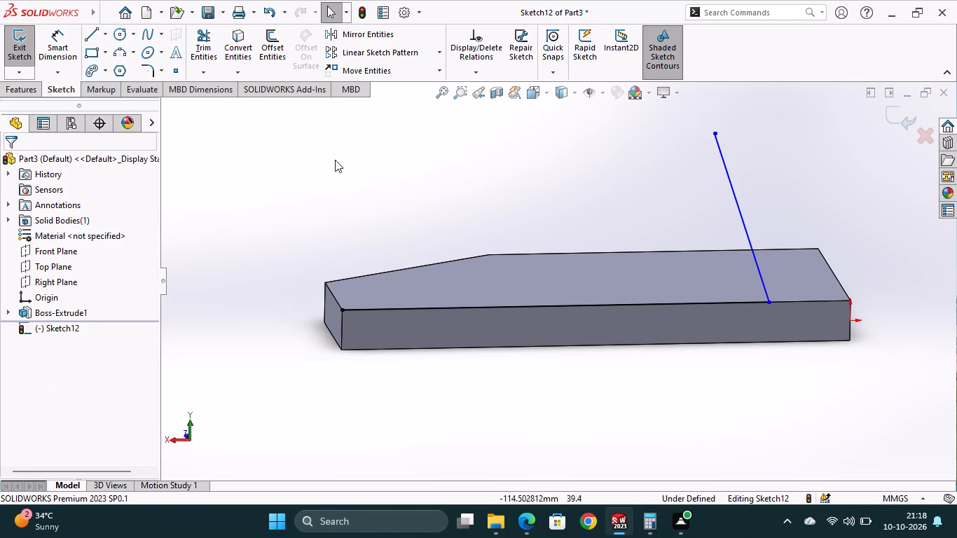
click(88, 36)
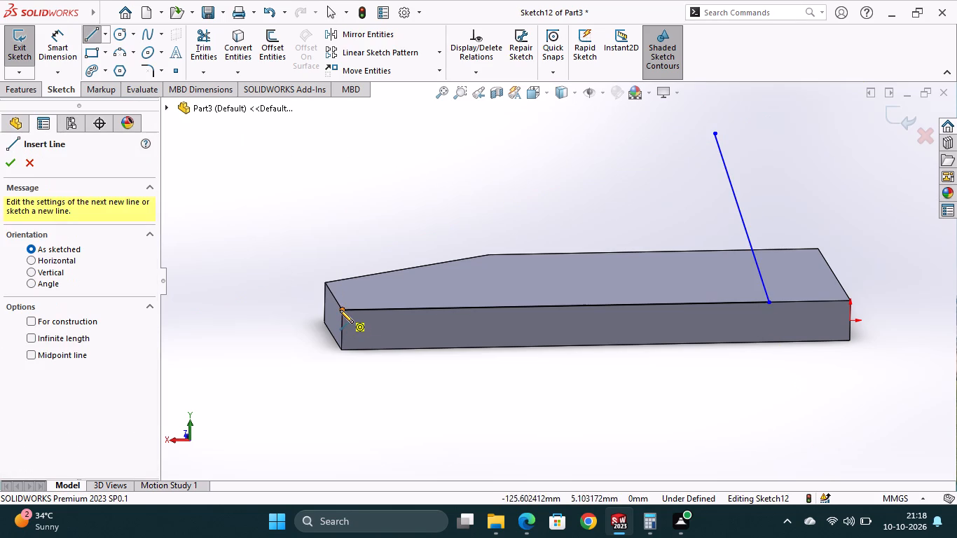
click(340, 309)
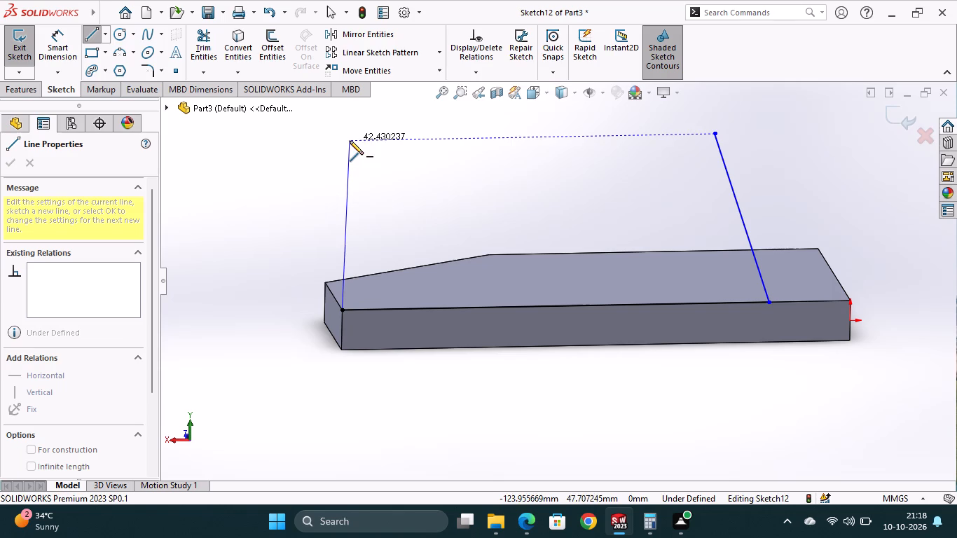
click(350, 142)
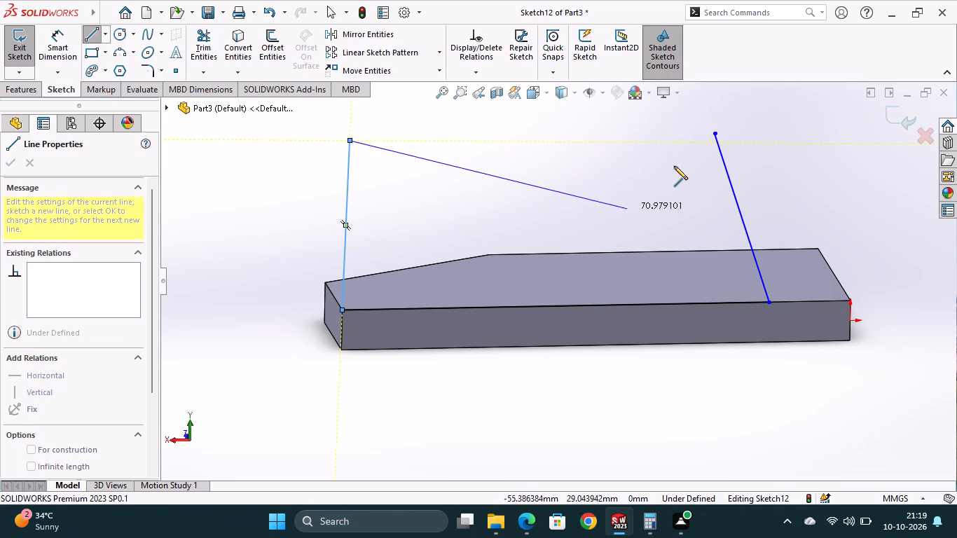
click(717, 134)
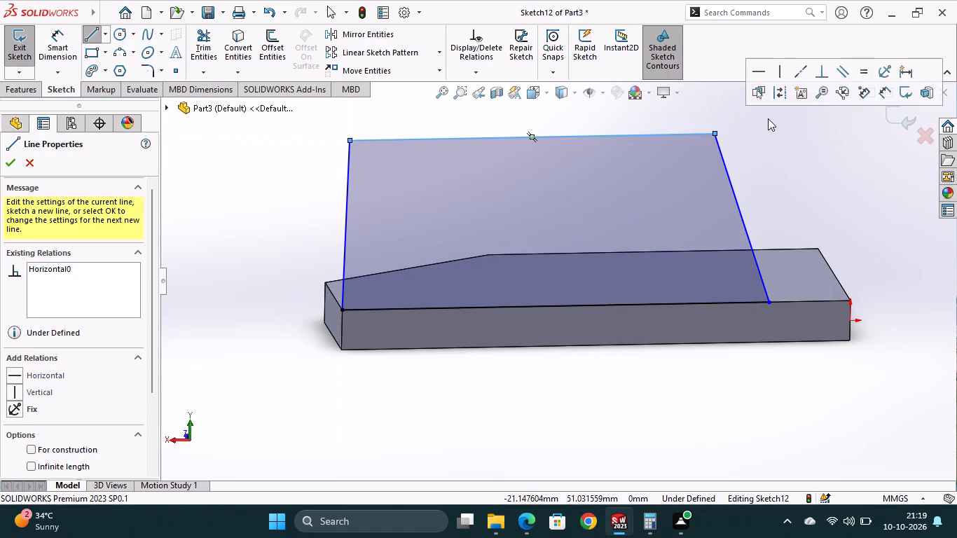
key(Escape)
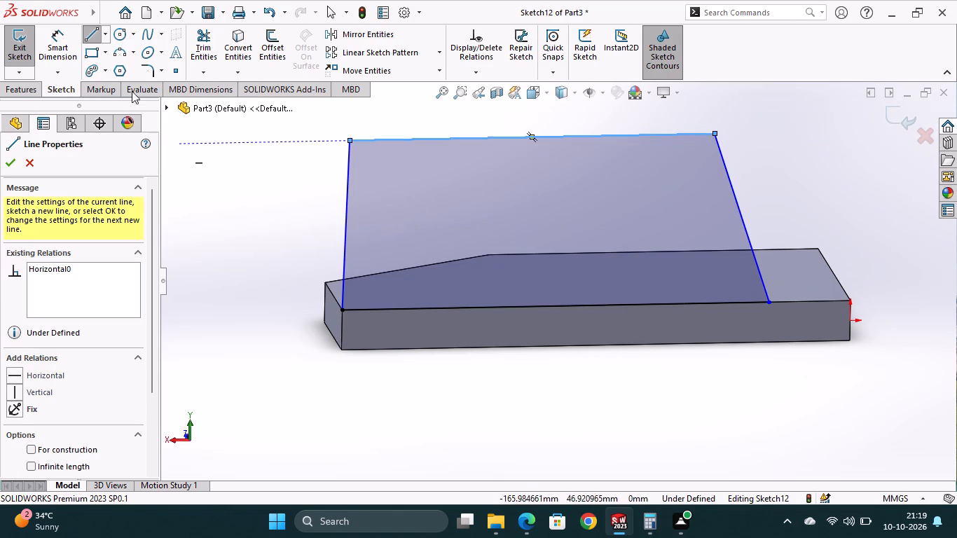
Draw a line from the slanted end's foot to the plate's near corner and dimension its length as 10 mm.
click(769, 304)
click(849, 301)
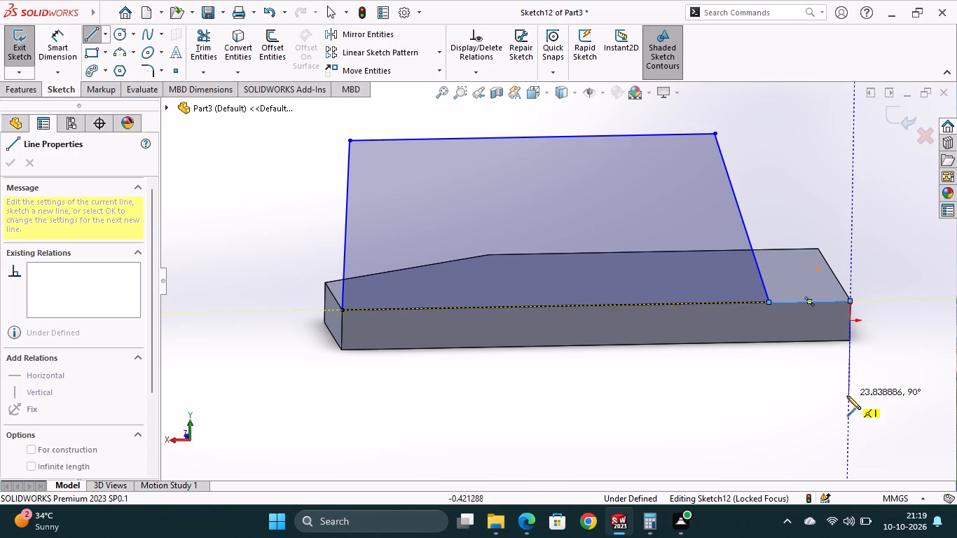
key(Escape)
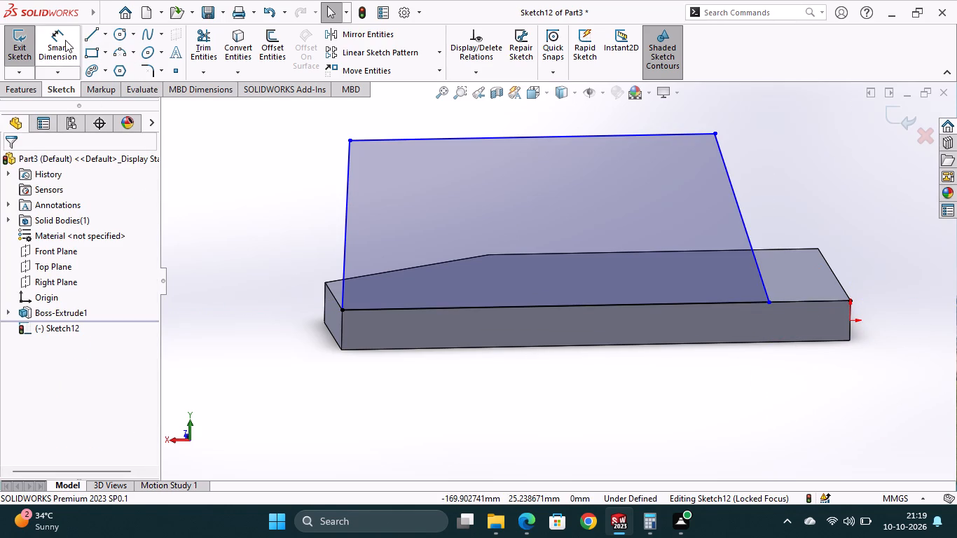
click(65, 40)
click(803, 300)
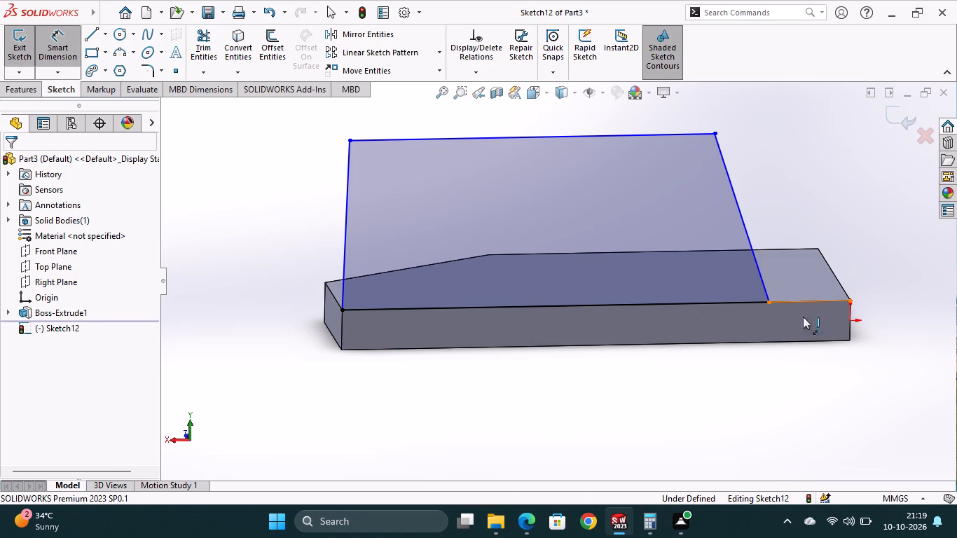
click(802, 371)
key(1)
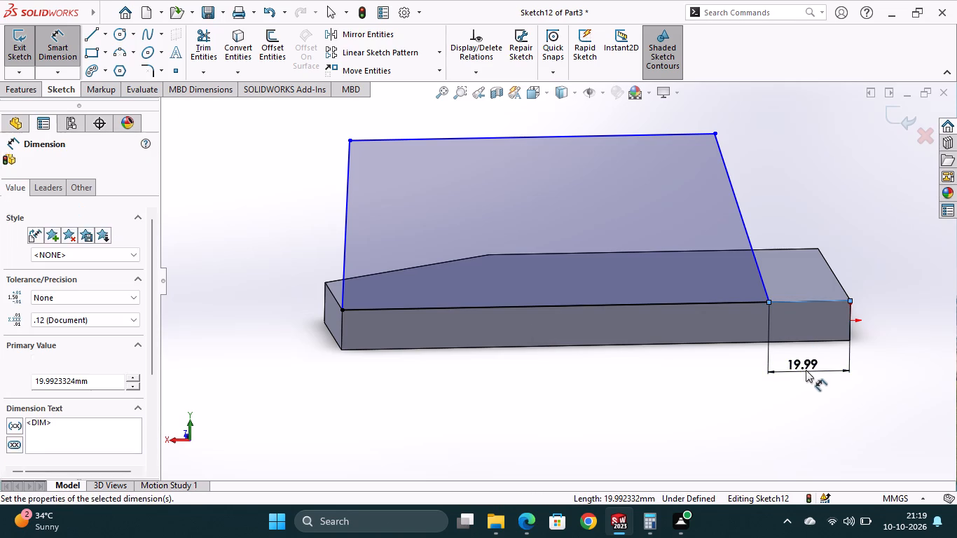
key(0)
key(Return)
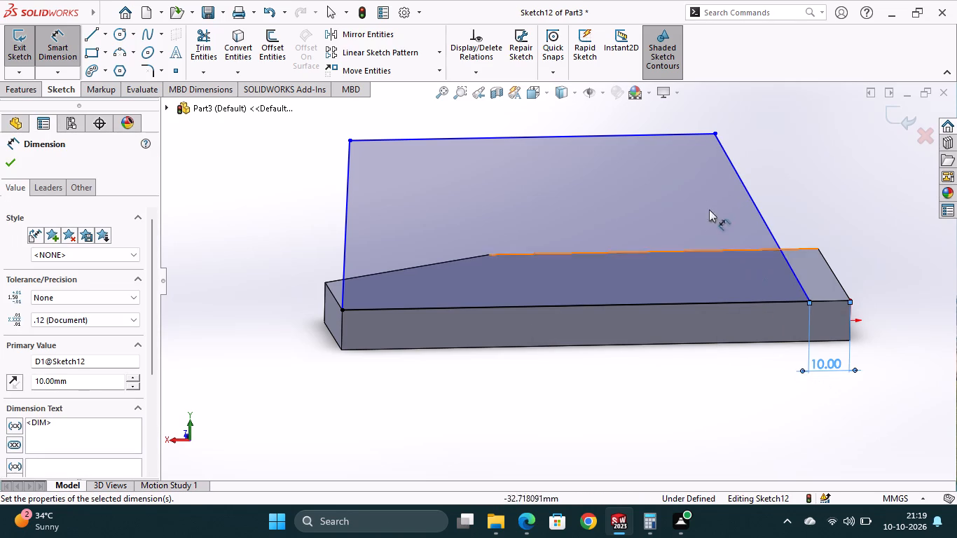
Dimension the wall profile's top edge as 68 mm and its upright end as 54 mm.
click(640, 137)
click(603, 376)
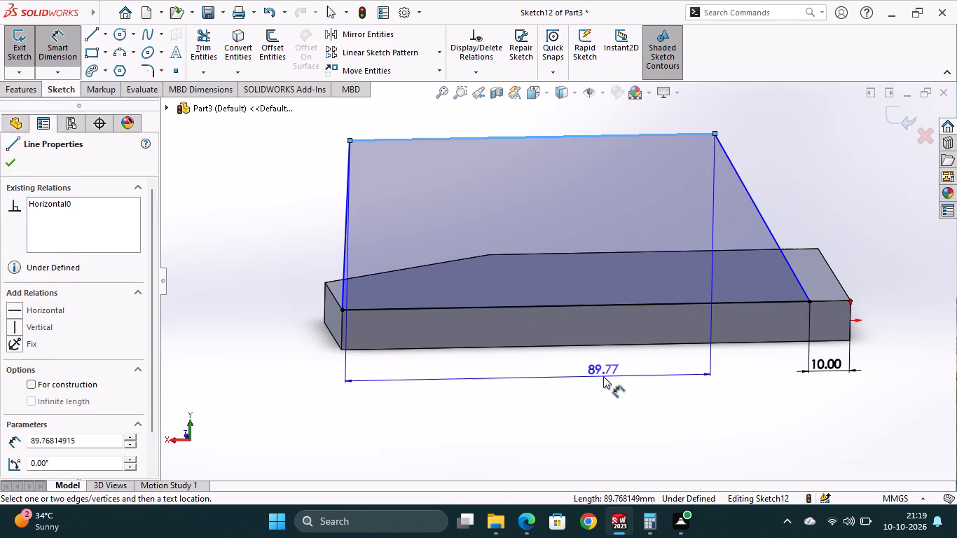
text(68)
key(Return)
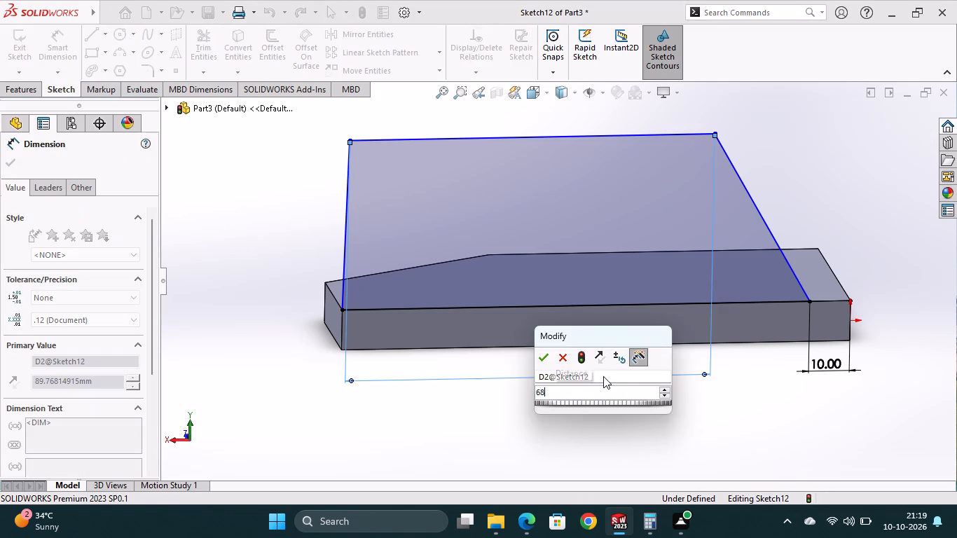
click(347, 214)
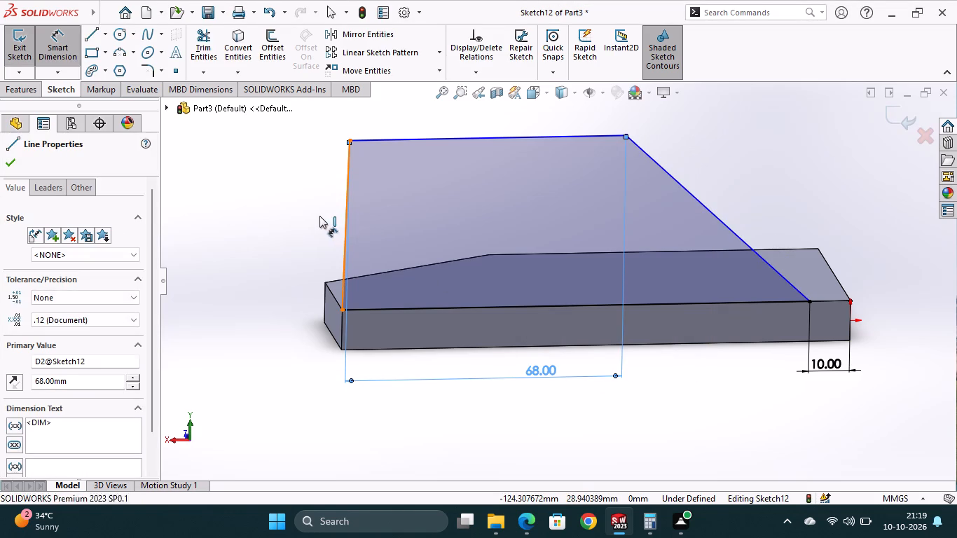
click(313, 213)
text(54)
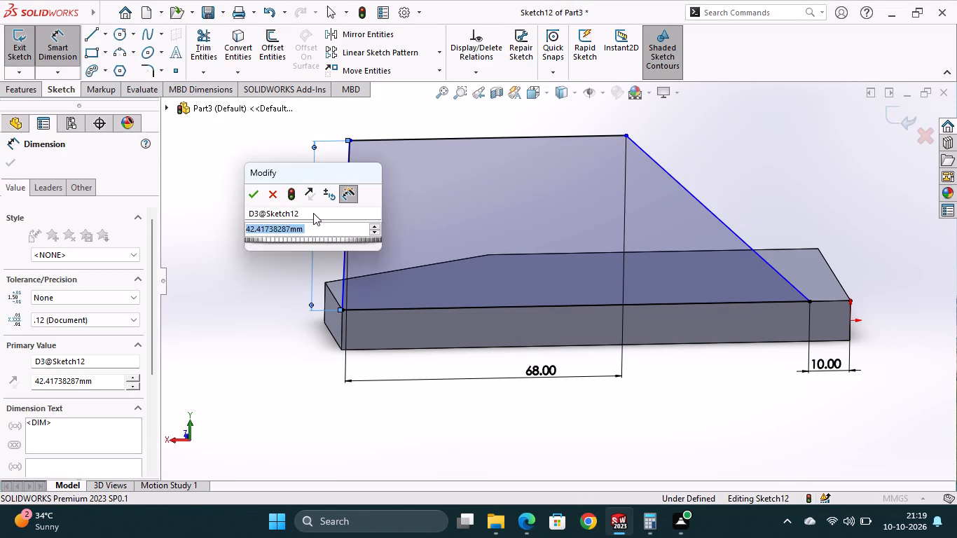
key(Return)
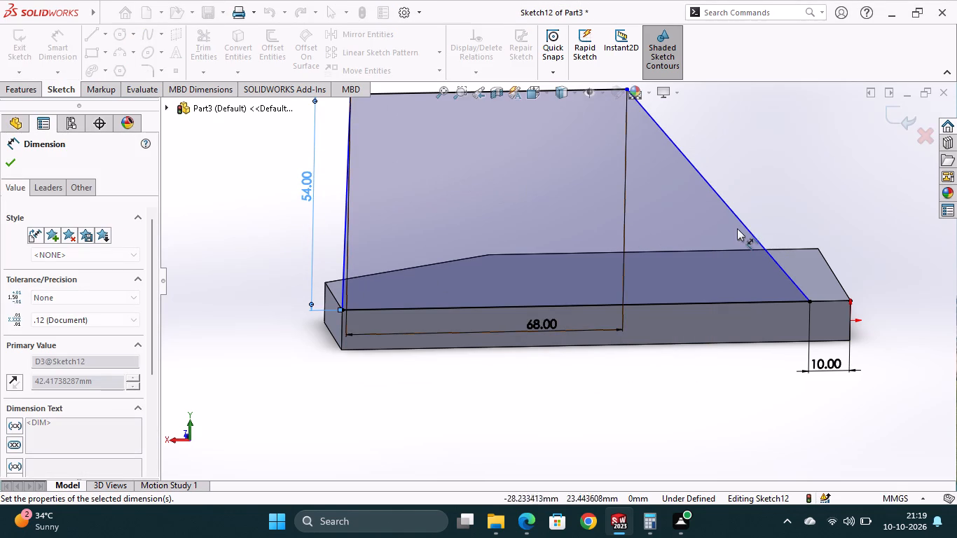
Dimension the horizontal distance between the slanted edge's two endpoints and close the sketch.
scroll(684, 345, up, 1)
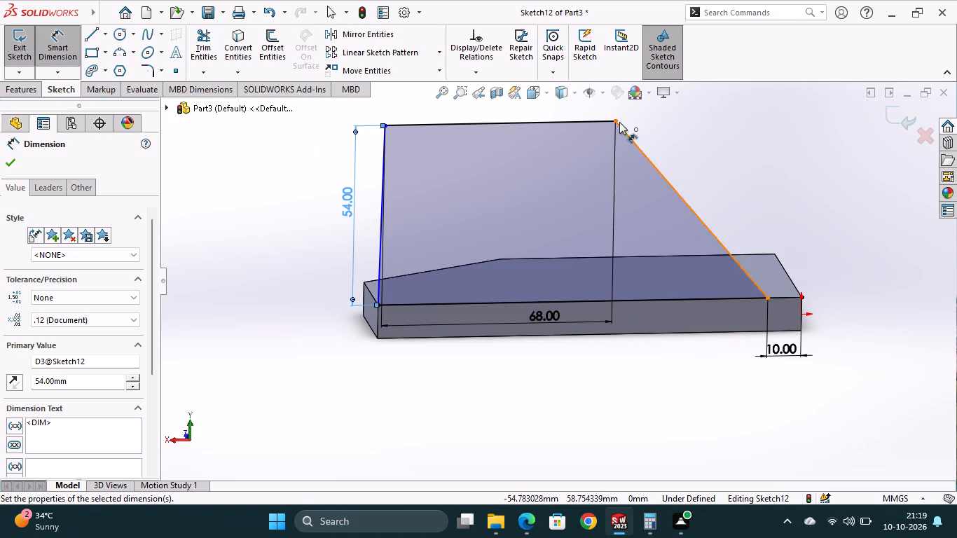
click(615, 120)
click(767, 298)
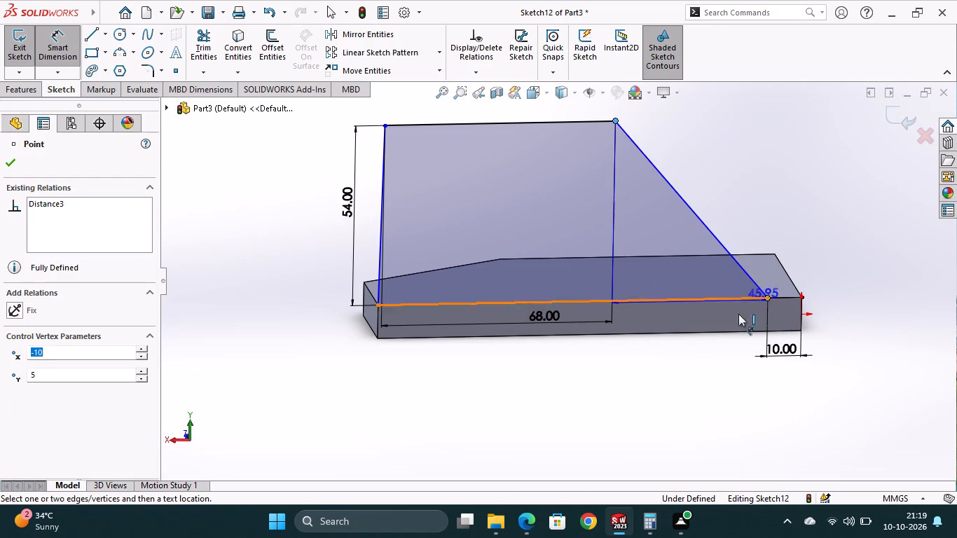
click(708, 359)
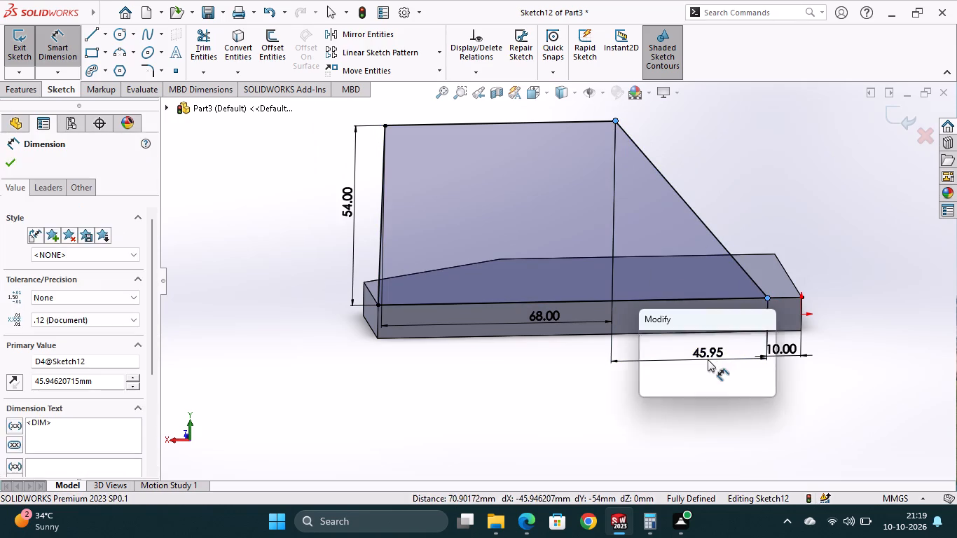
click(650, 339)
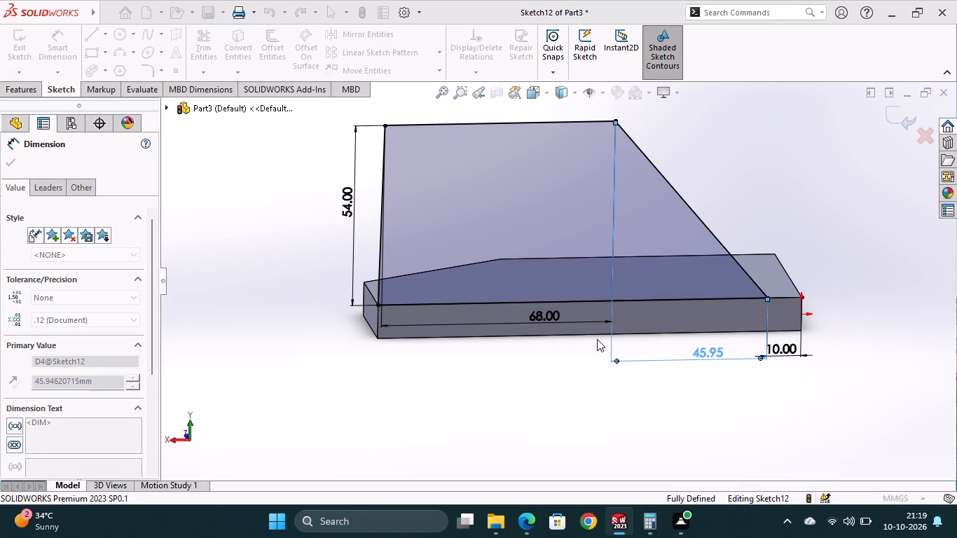
middle_drag(421, 343, 420, 347)
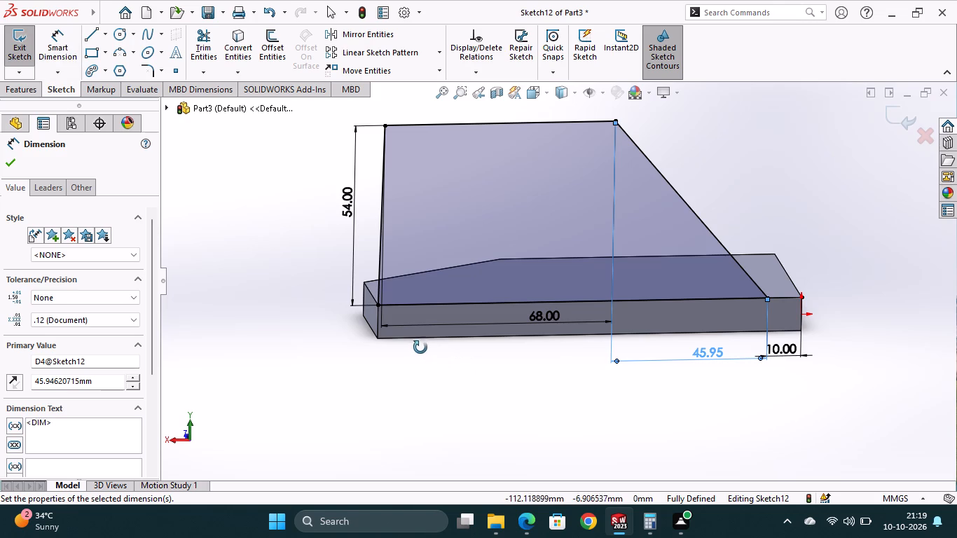
middle_drag(420, 347, 399, 394)
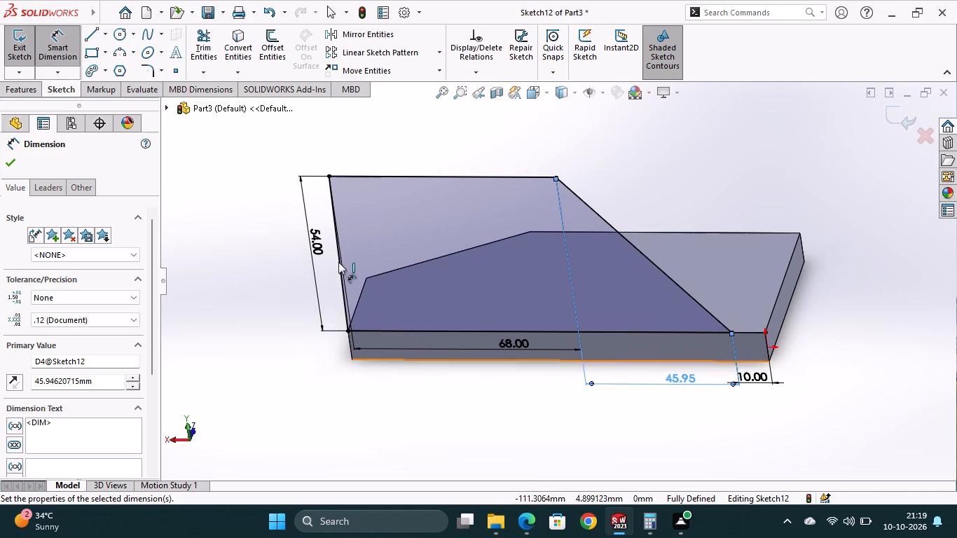
click(19, 44)
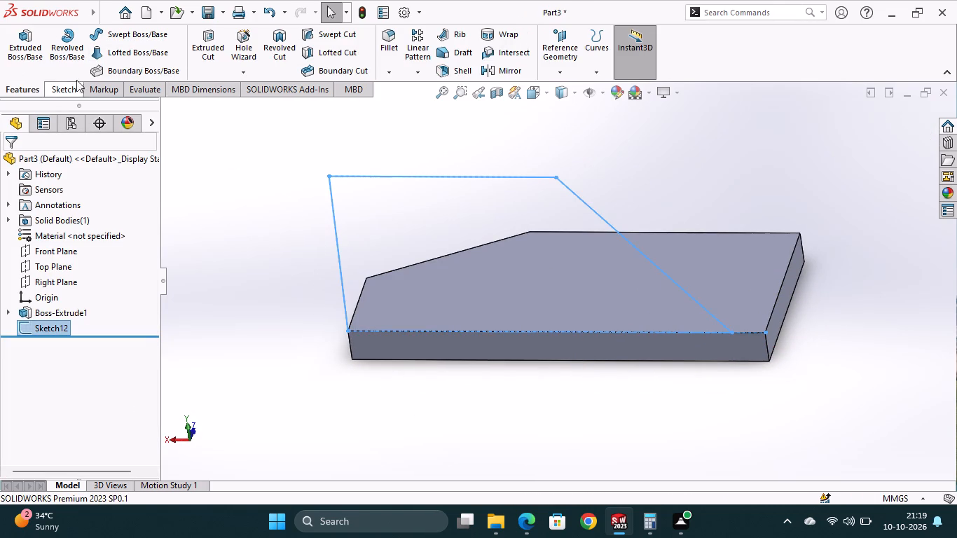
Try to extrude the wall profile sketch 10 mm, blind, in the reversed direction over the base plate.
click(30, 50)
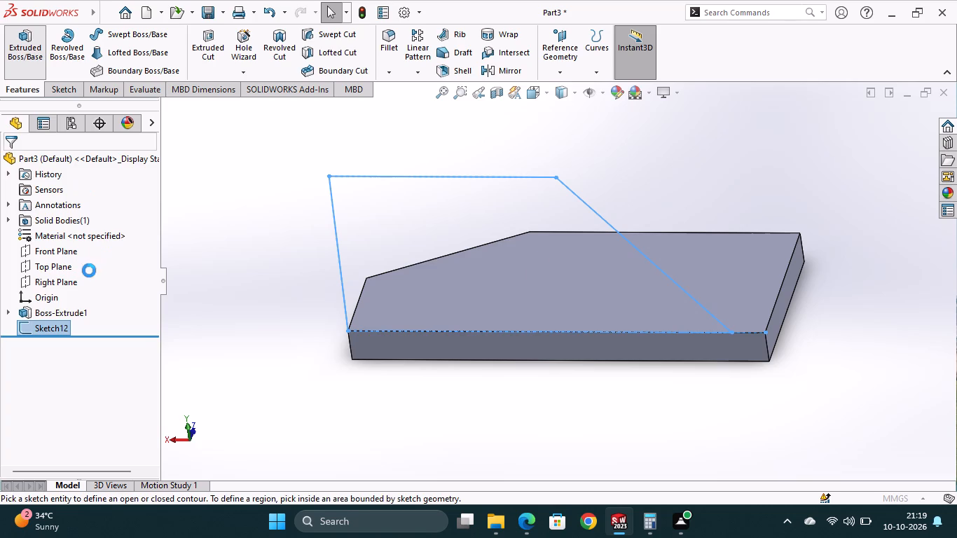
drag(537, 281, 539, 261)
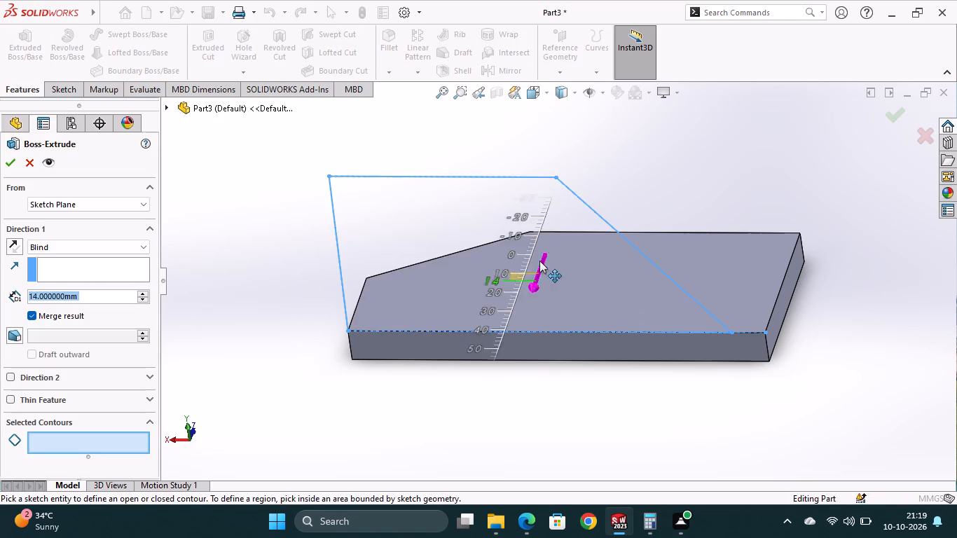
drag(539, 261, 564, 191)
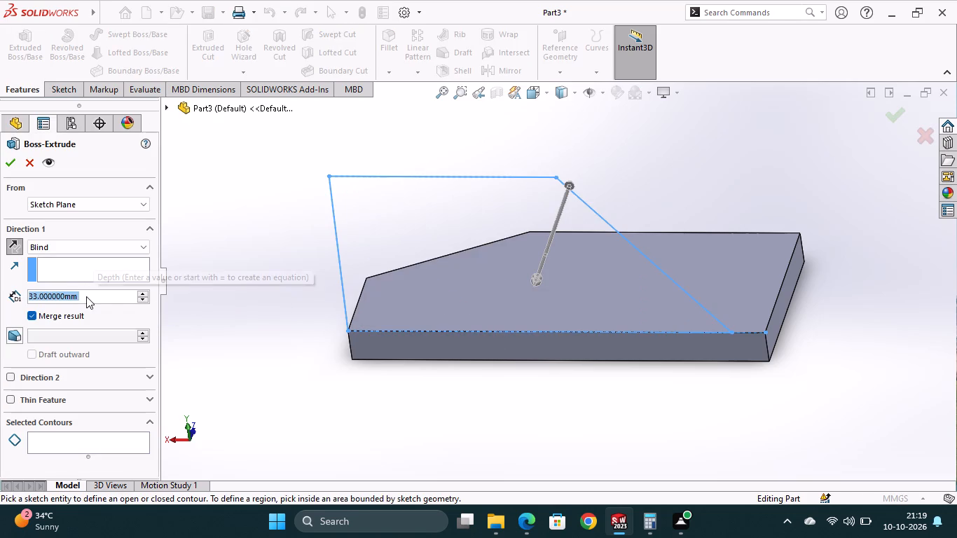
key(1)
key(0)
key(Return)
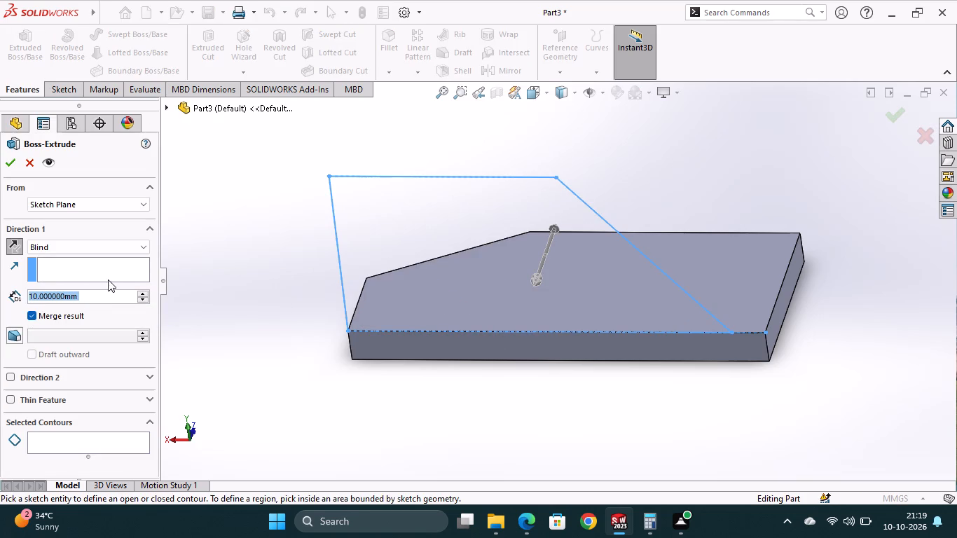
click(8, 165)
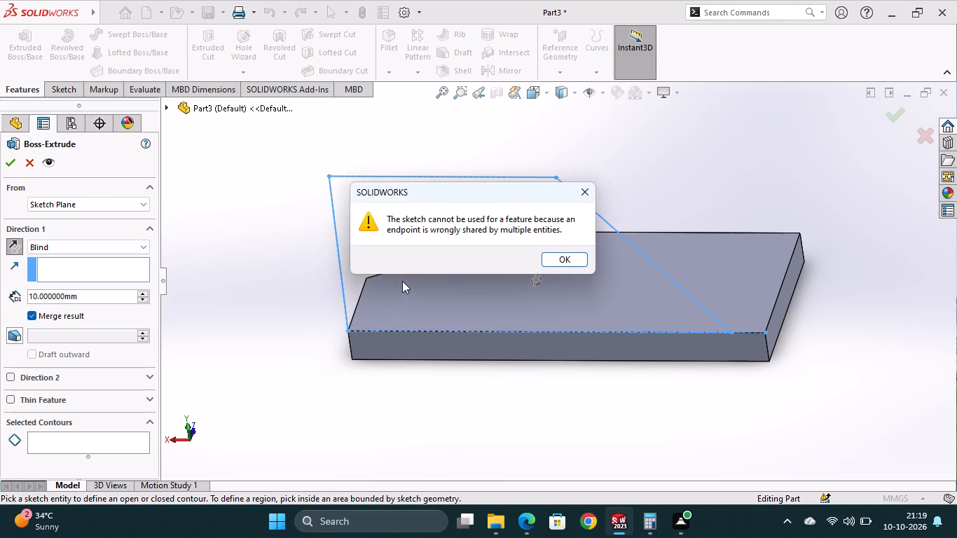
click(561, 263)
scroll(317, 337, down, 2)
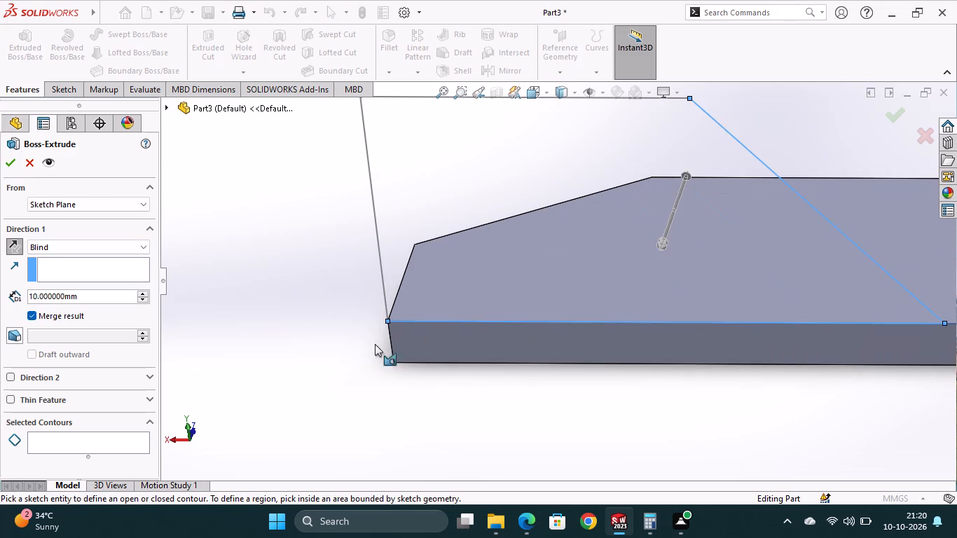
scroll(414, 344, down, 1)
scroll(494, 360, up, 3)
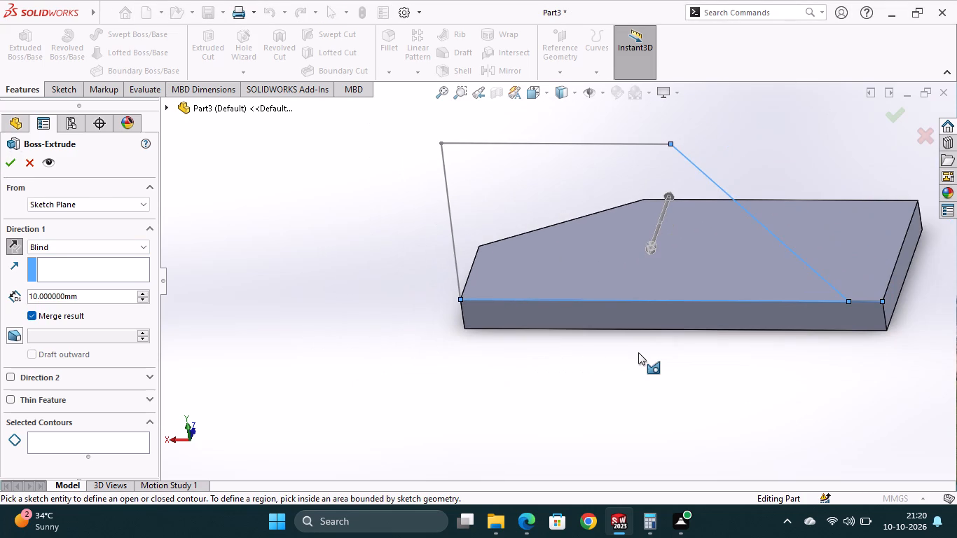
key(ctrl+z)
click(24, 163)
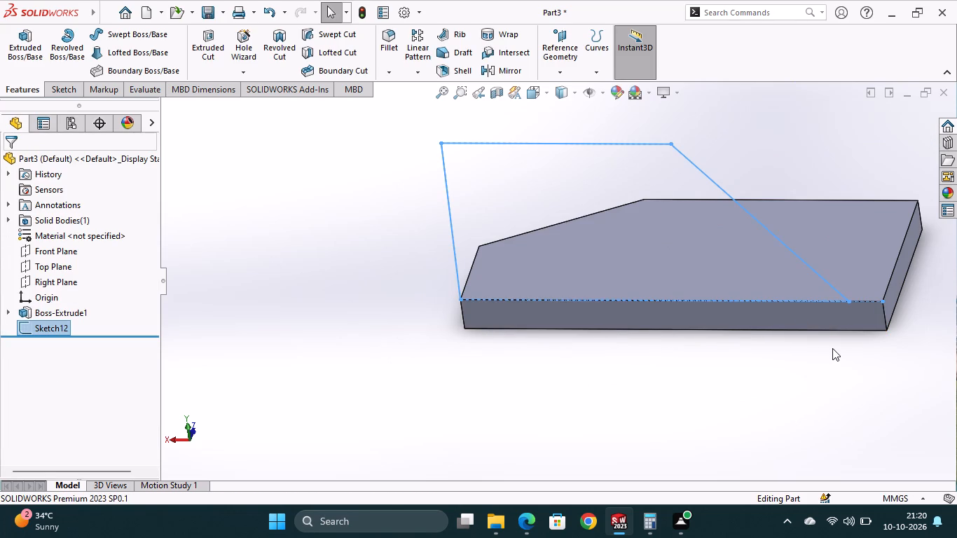
Delete the wall profile sketch, picking it by its short line at the plate's corner.
click(918, 310)
click(873, 302)
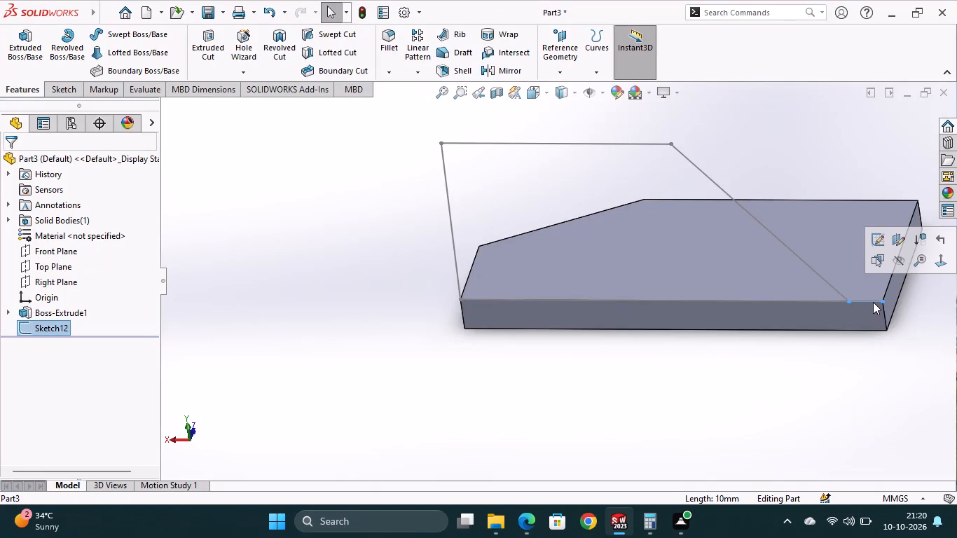
key(Delete)
click(584, 186)
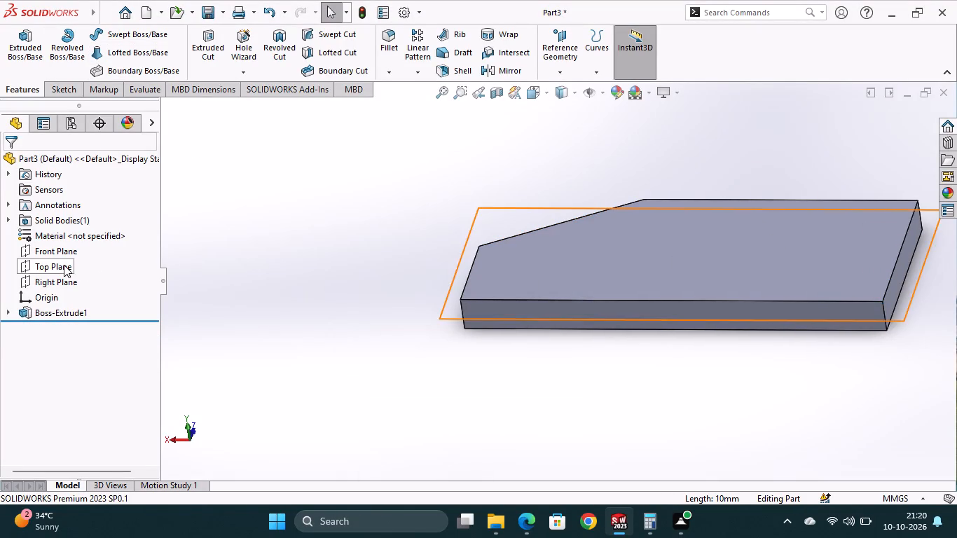
Start a sketch on the base plate's long side face and draw two end-to-end lines spanning its upper edge, about 106 mm and 19 mm.
click(567, 317)
click(628, 277)
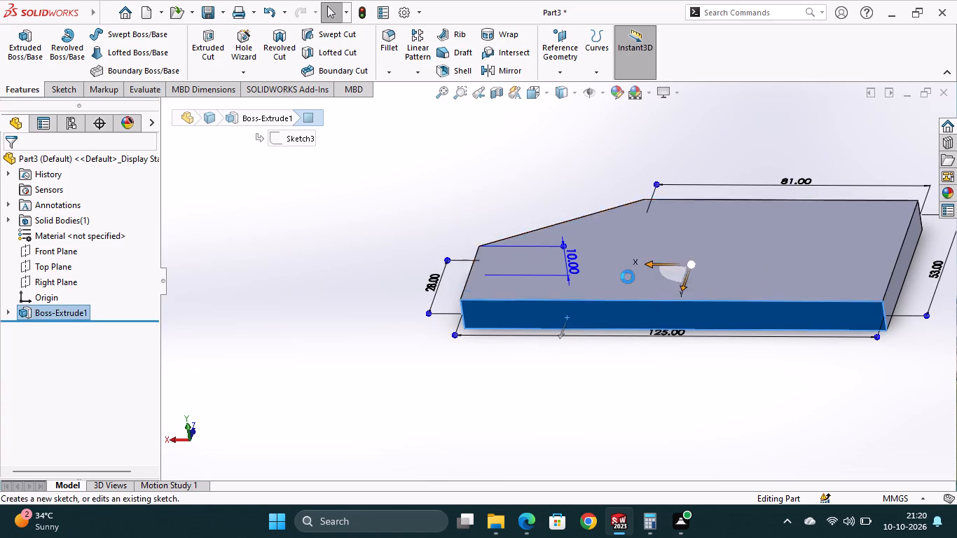
click(95, 39)
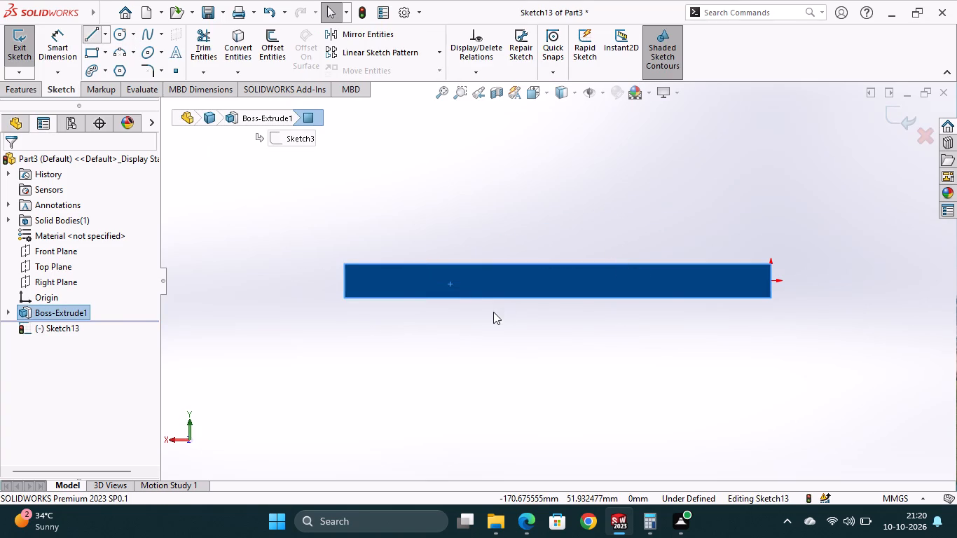
click(344, 265)
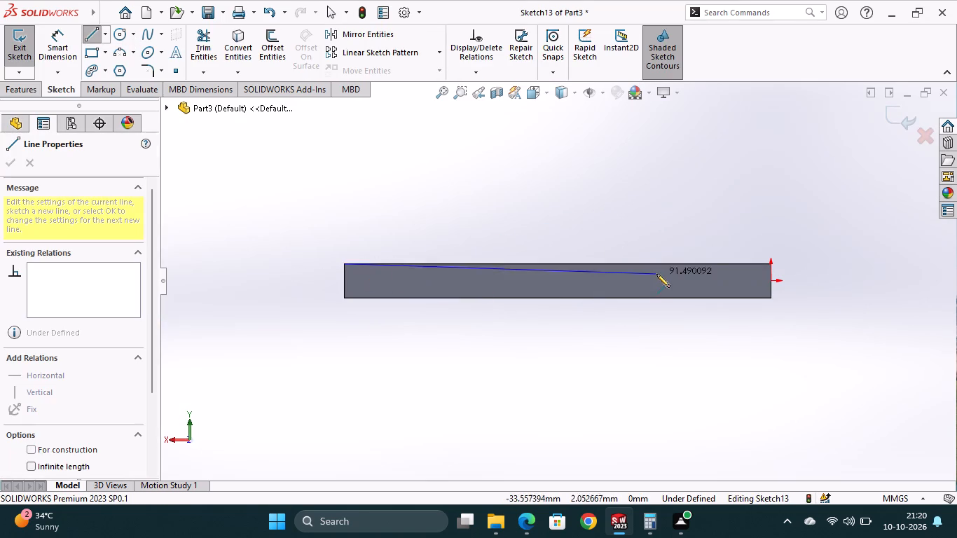
click(708, 265)
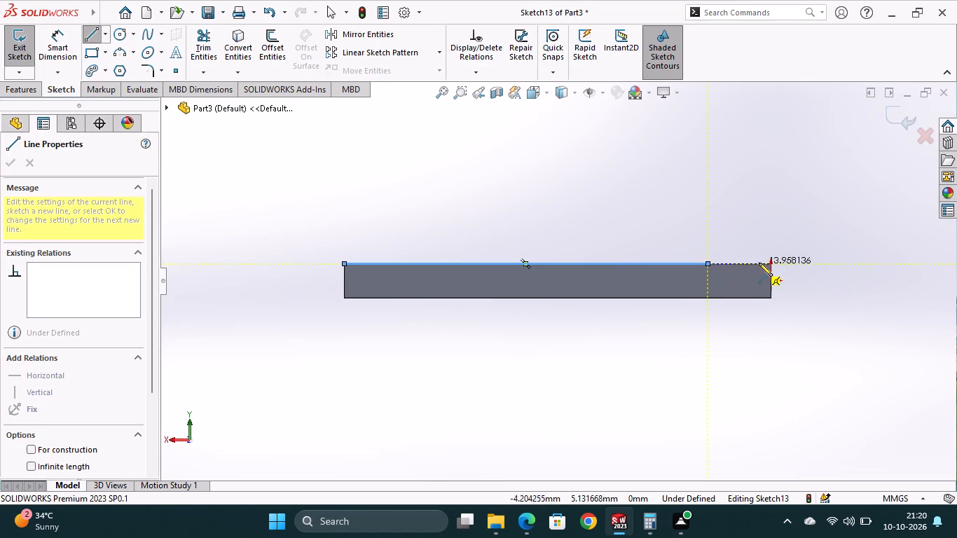
click(771, 263)
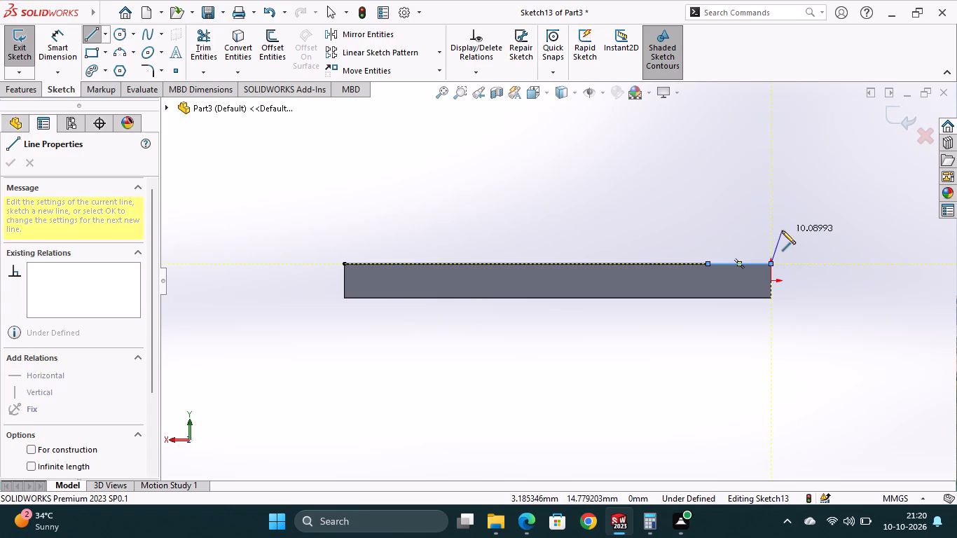
key(Escape)
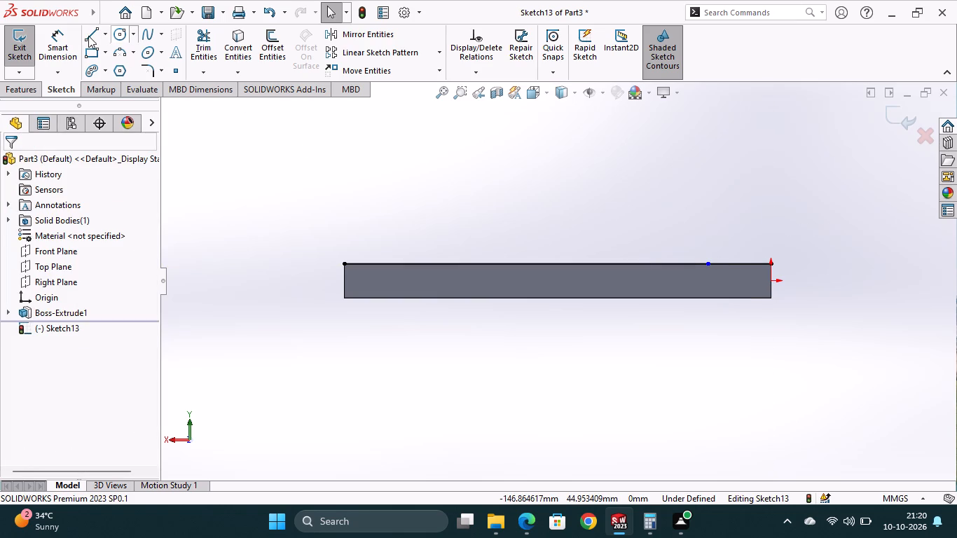
Close the wall profile with an upright about 40 mm high, a top edge about 67 mm long and a slanted line to the shared endpoint.
click(90, 32)
click(345, 262)
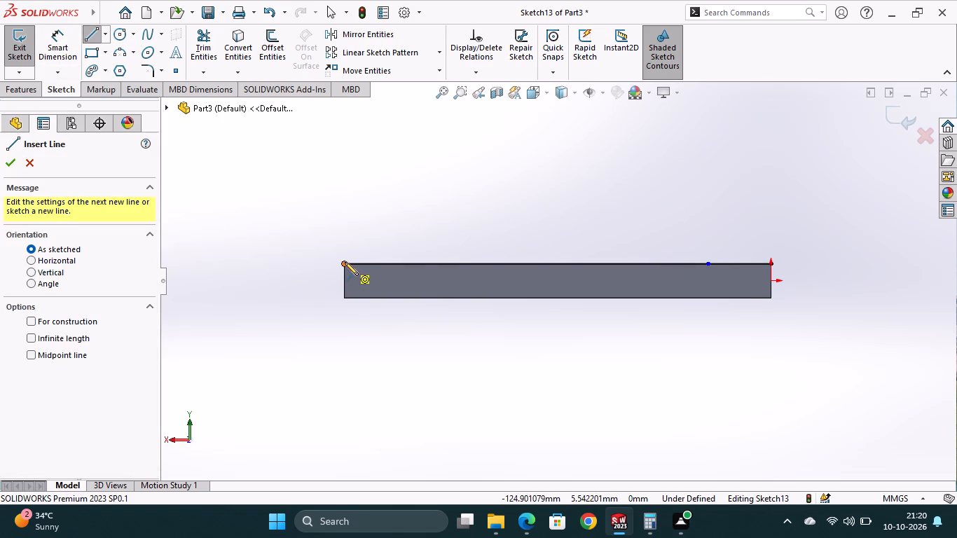
click(347, 127)
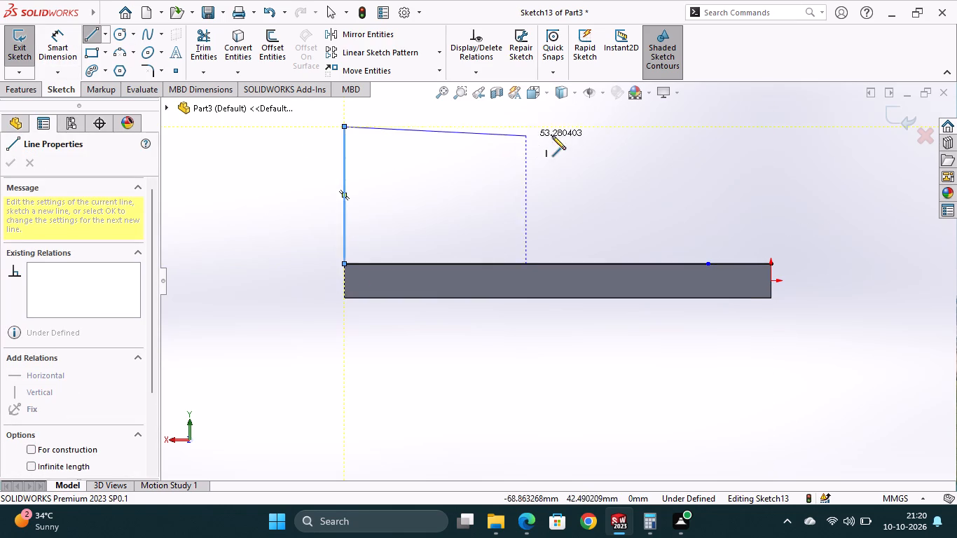
click(574, 127)
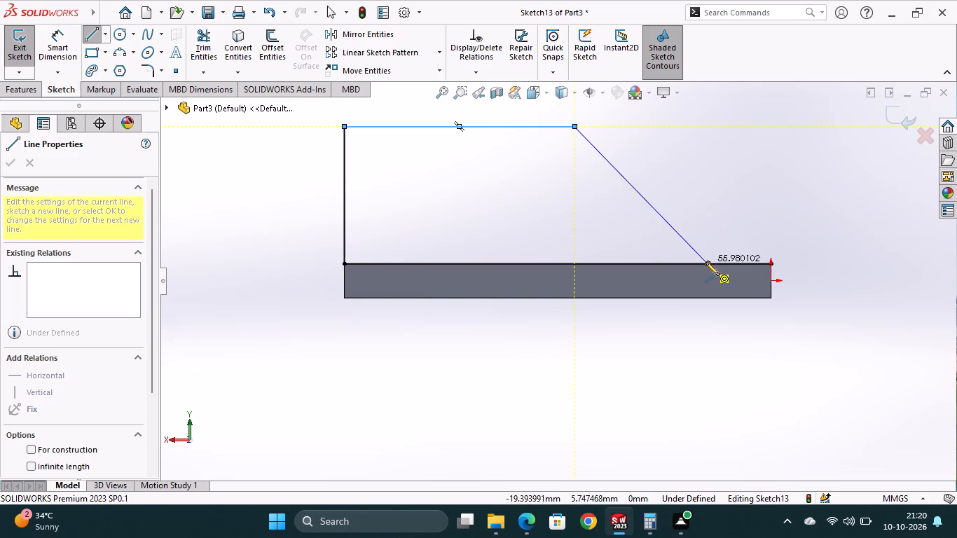
click(708, 262)
key(Escape)
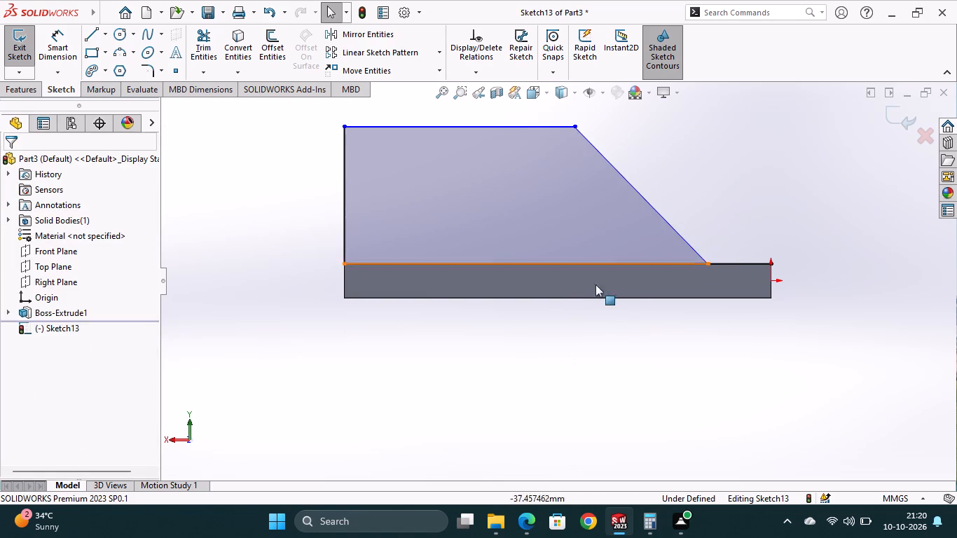
Dimension the wall profile's upright end as 54 mm and its top edge as 68 mm.
click(55, 39)
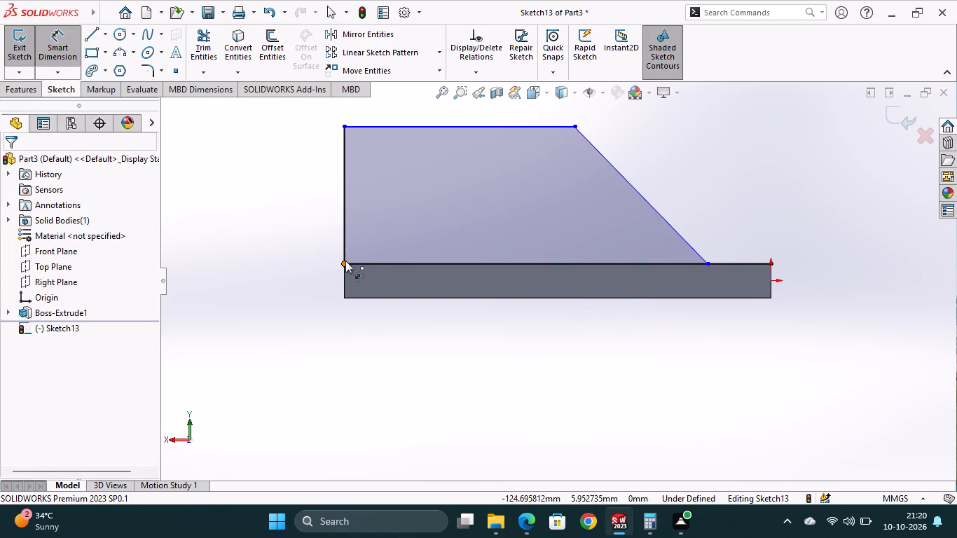
click(345, 208)
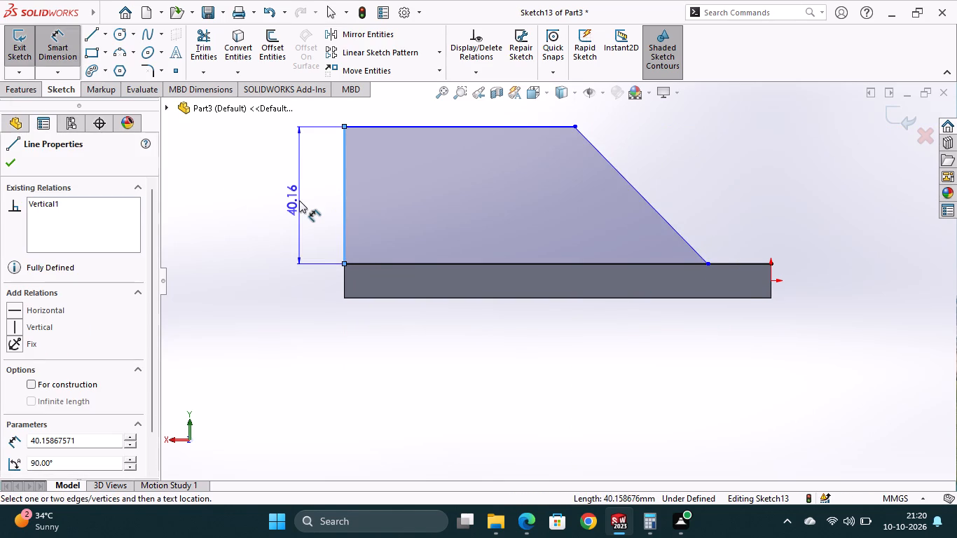
click(299, 200)
text(54)
key(Return)
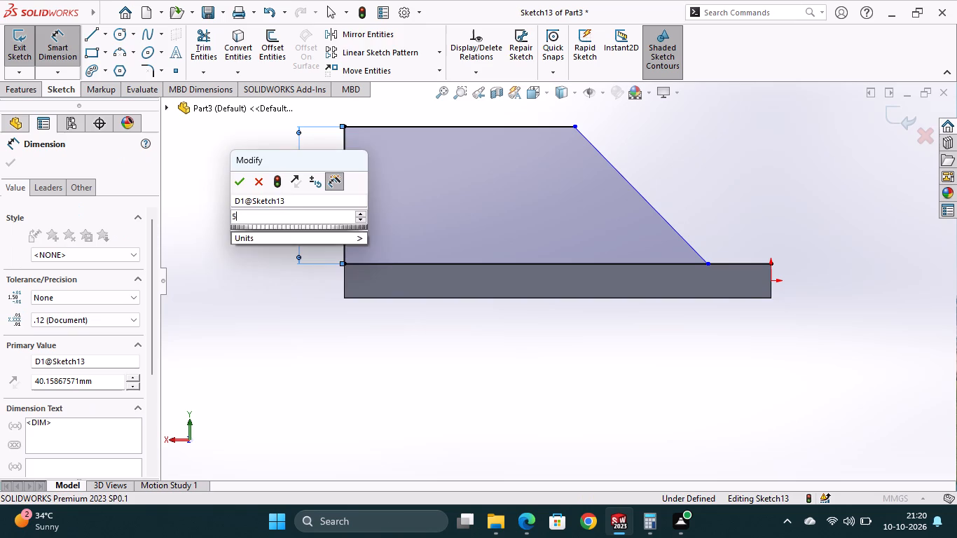
scroll(510, 224, up, 2)
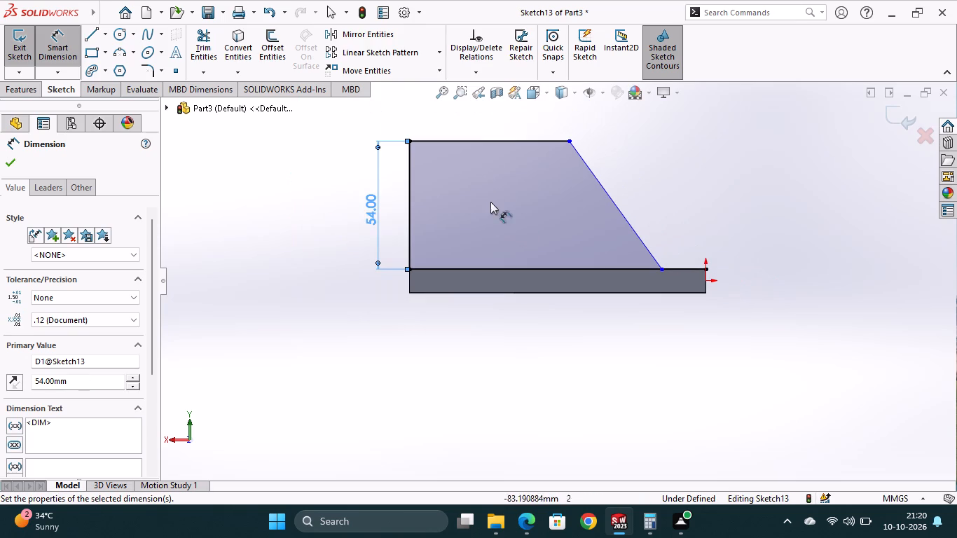
click(505, 142)
click(507, 120)
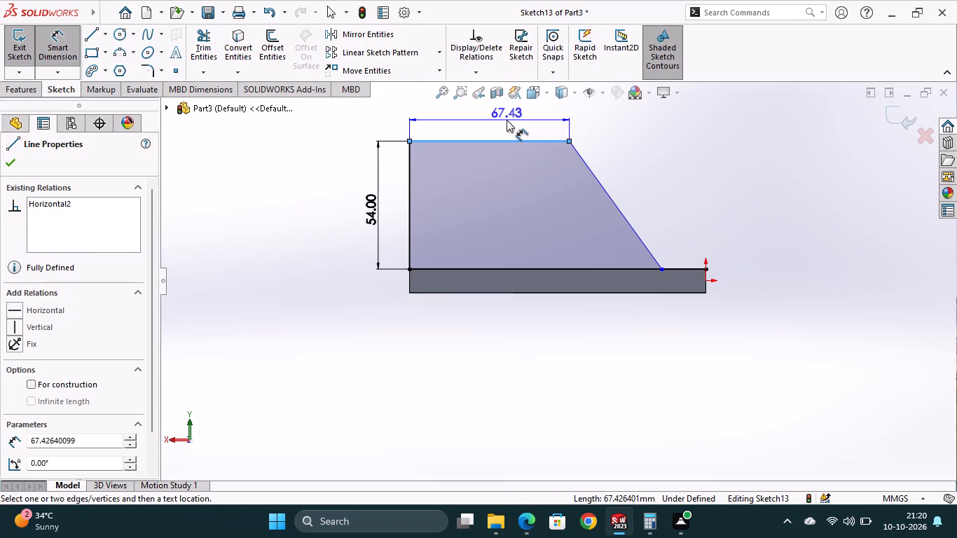
text(68)
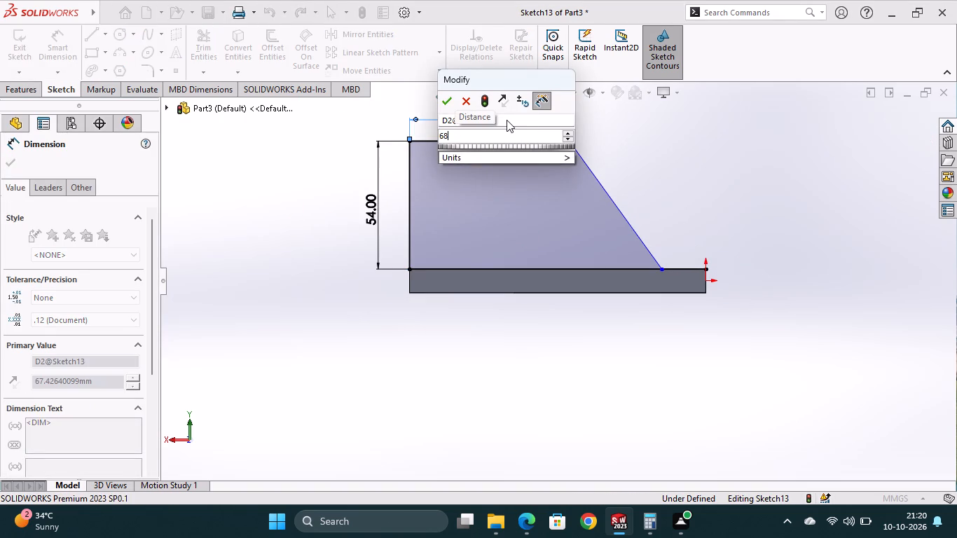
key(Return)
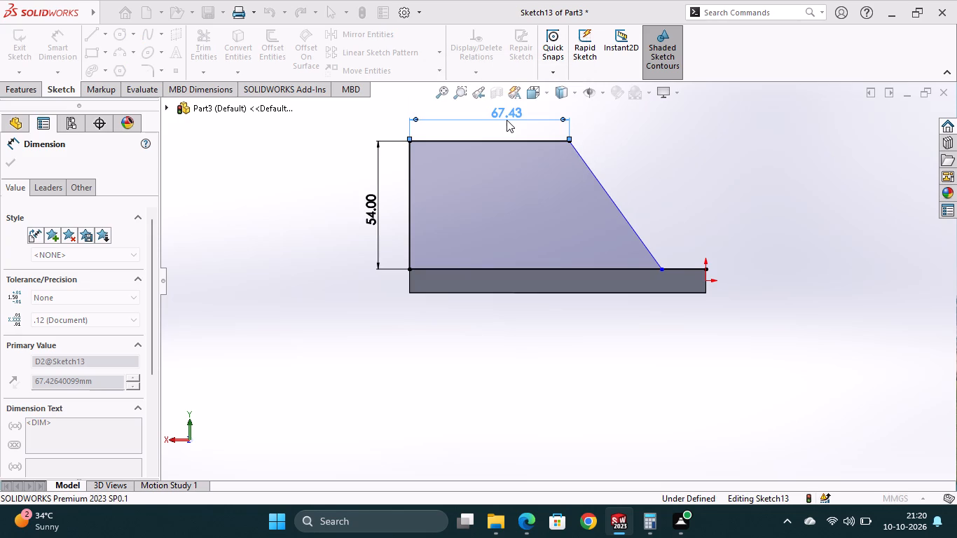
Dimension the short line between the slanted edge's foot and the plate's corner as 10 mm.
click(691, 268)
click(681, 314)
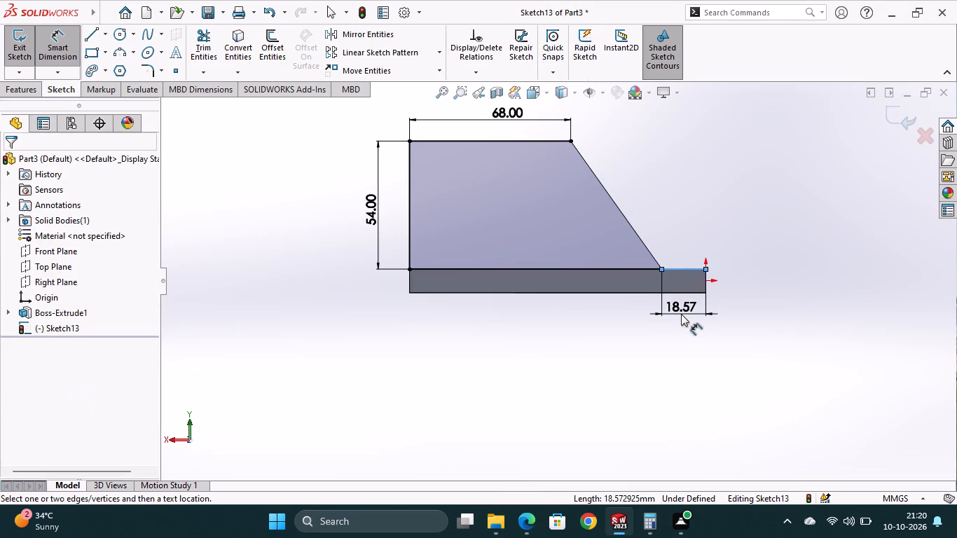
key(1)
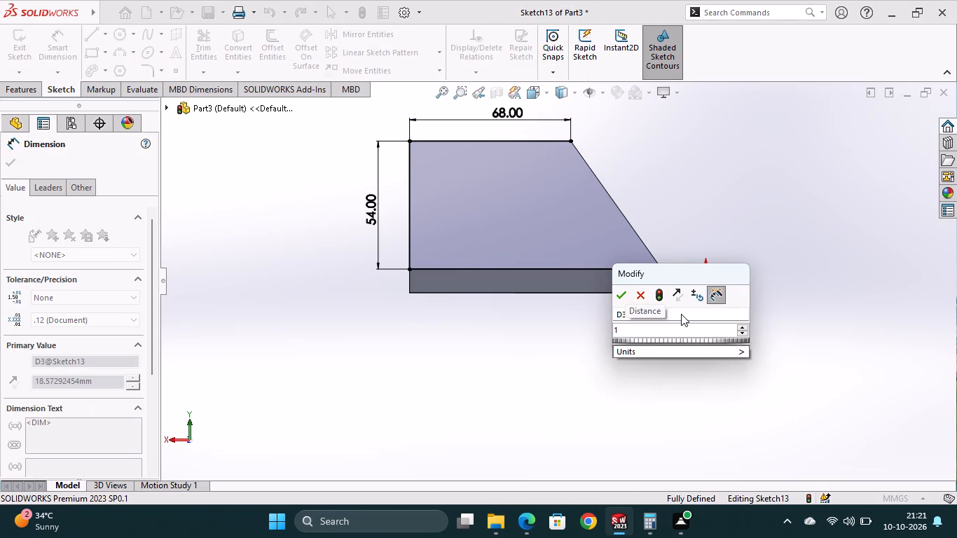
key(0)
key(Return)
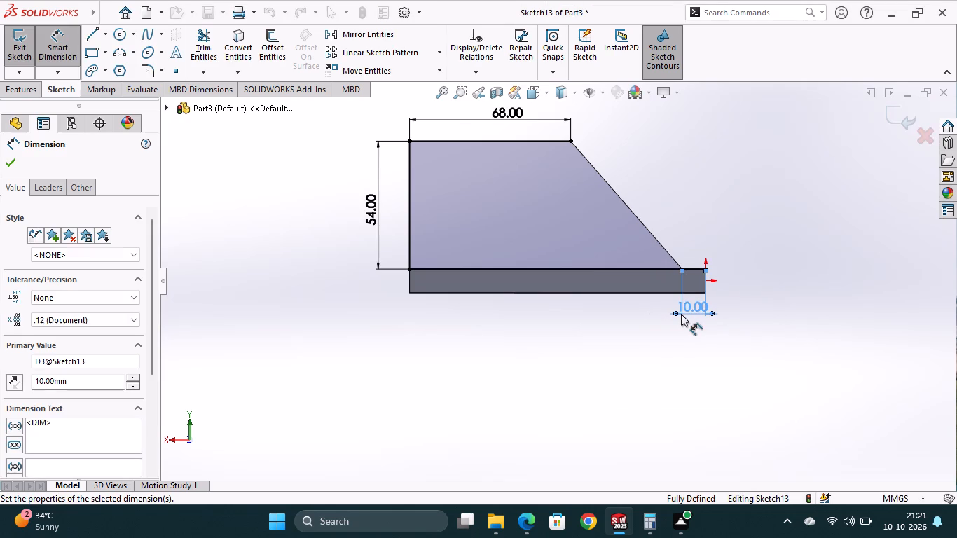
right_click(691, 269)
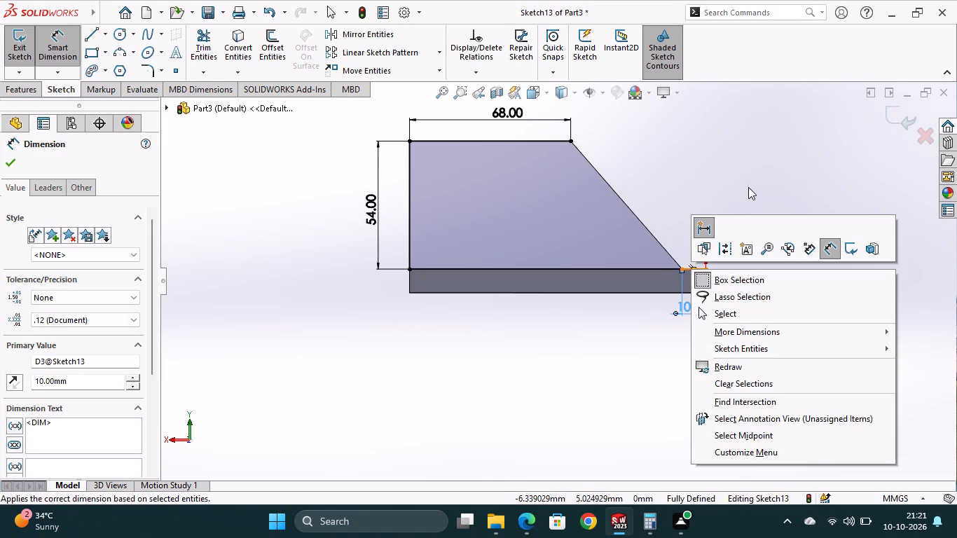
click(748, 187)
key(Escape)
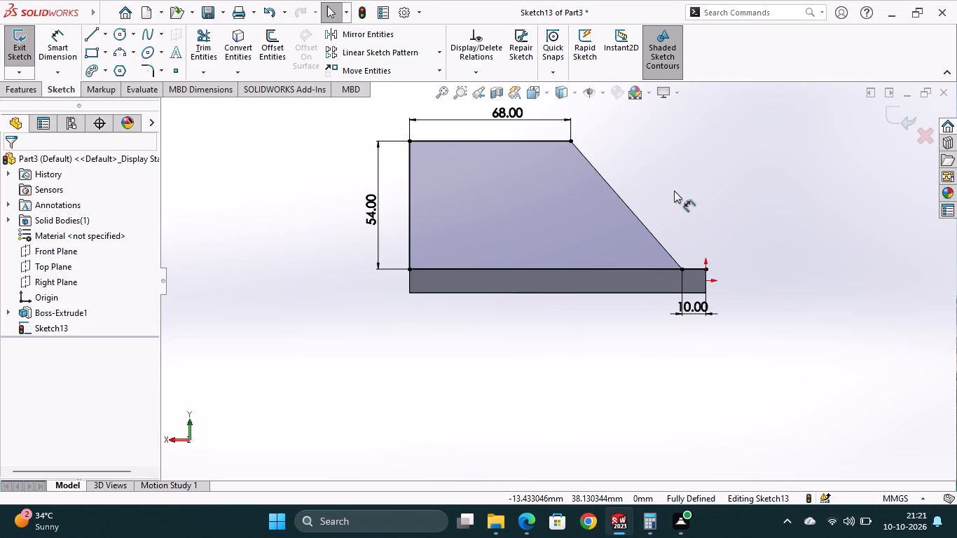
key(Escape)
right_click(691, 310)
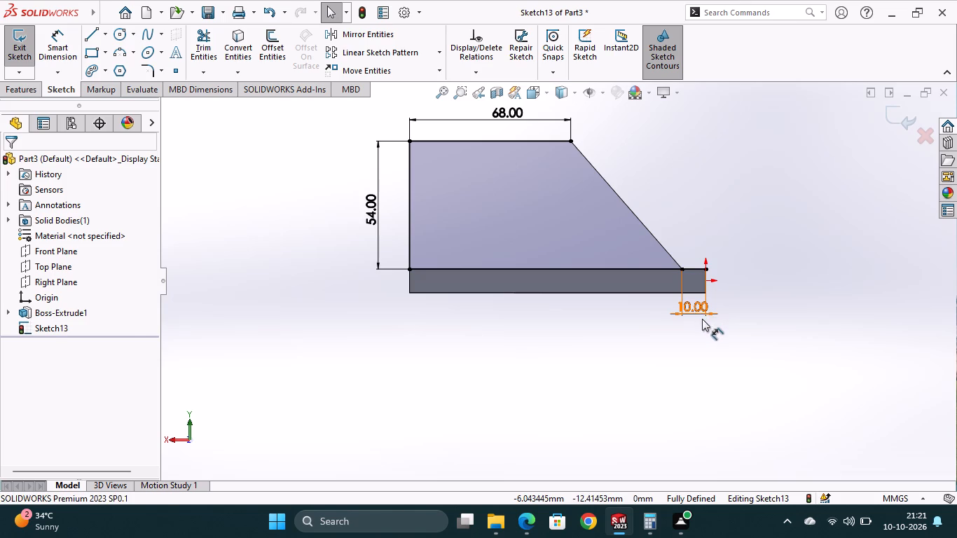
Dimension the horizontal distance between the slanted edge's two endpoints as 47 mm, in place of the 10 mm dimension.
click(712, 333)
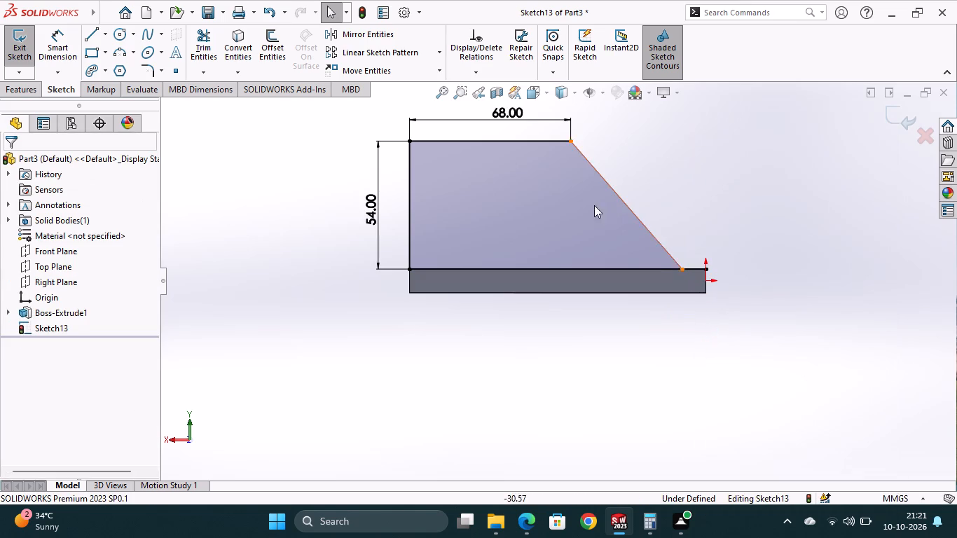
click(65, 43)
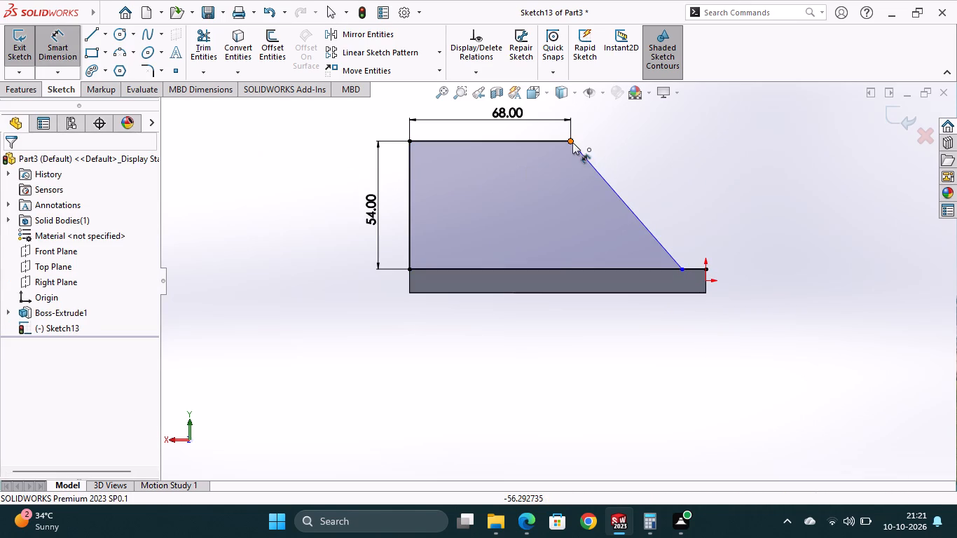
click(572, 142)
click(680, 269)
click(638, 326)
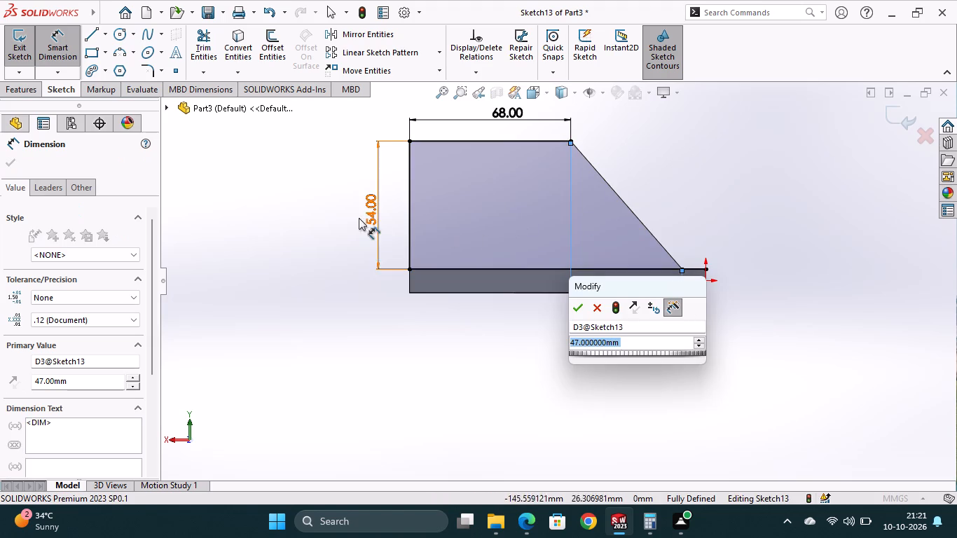
click(574, 311)
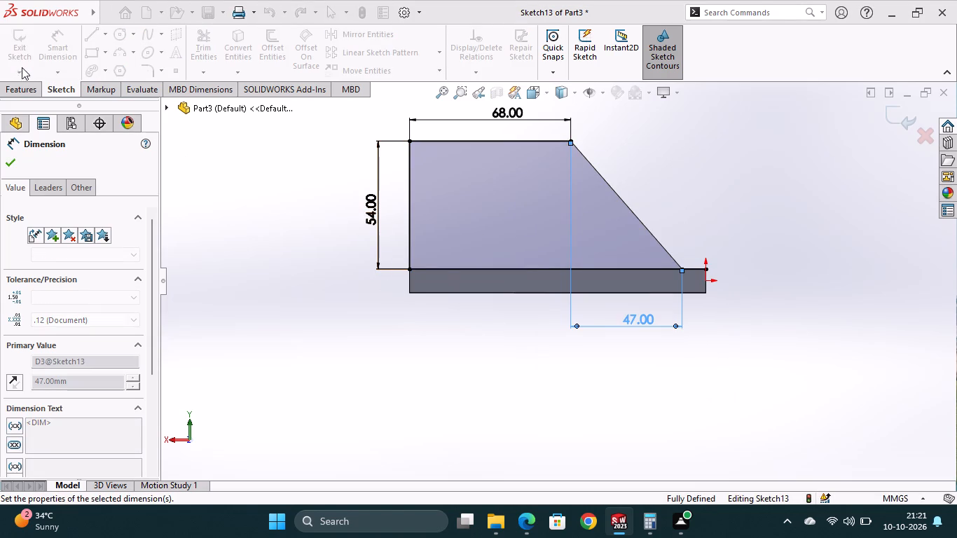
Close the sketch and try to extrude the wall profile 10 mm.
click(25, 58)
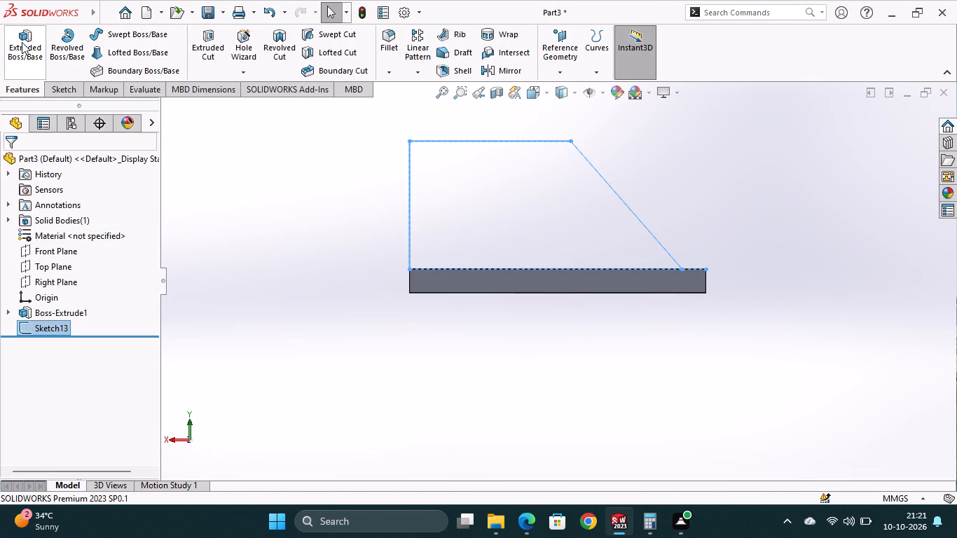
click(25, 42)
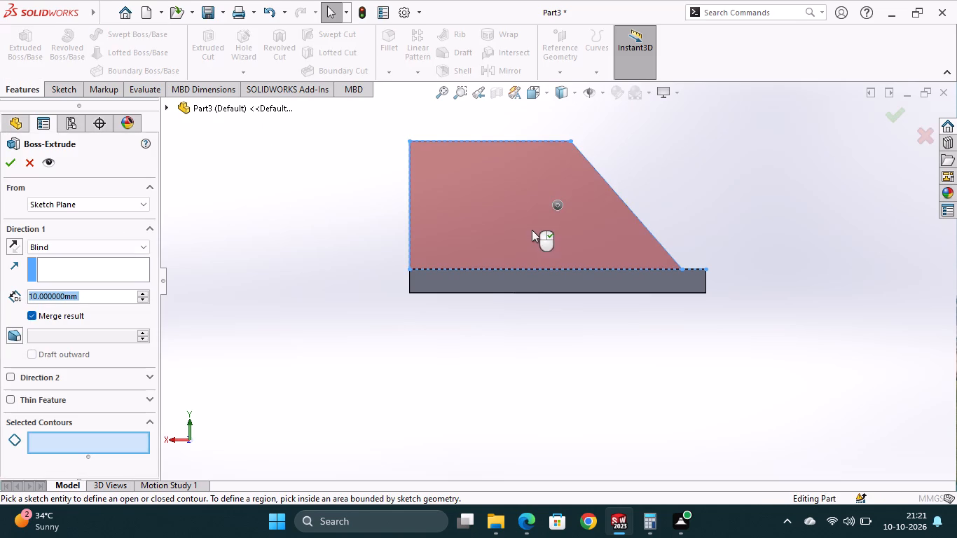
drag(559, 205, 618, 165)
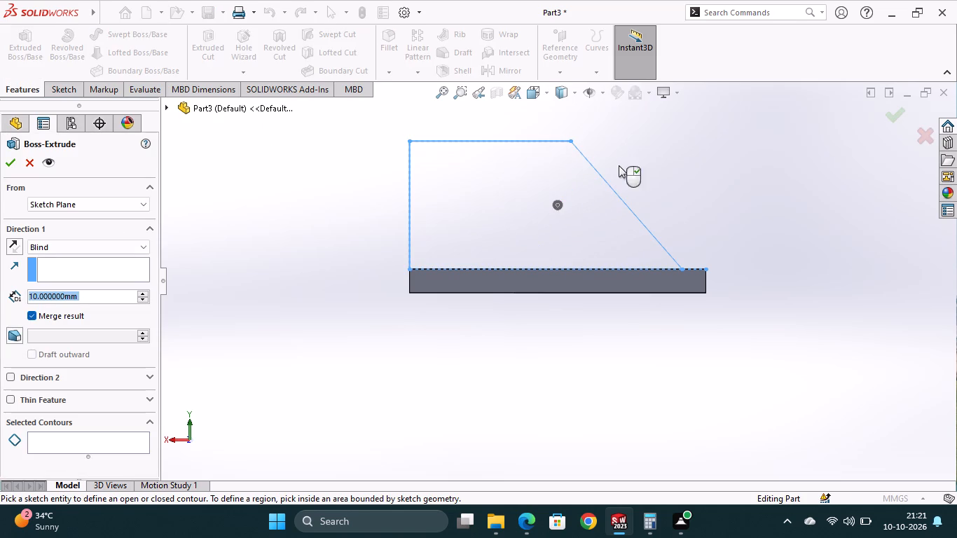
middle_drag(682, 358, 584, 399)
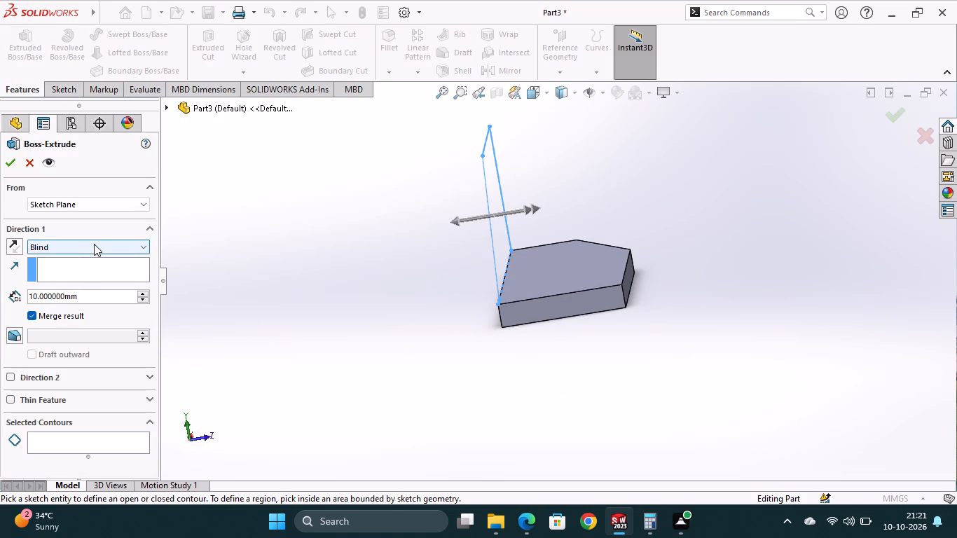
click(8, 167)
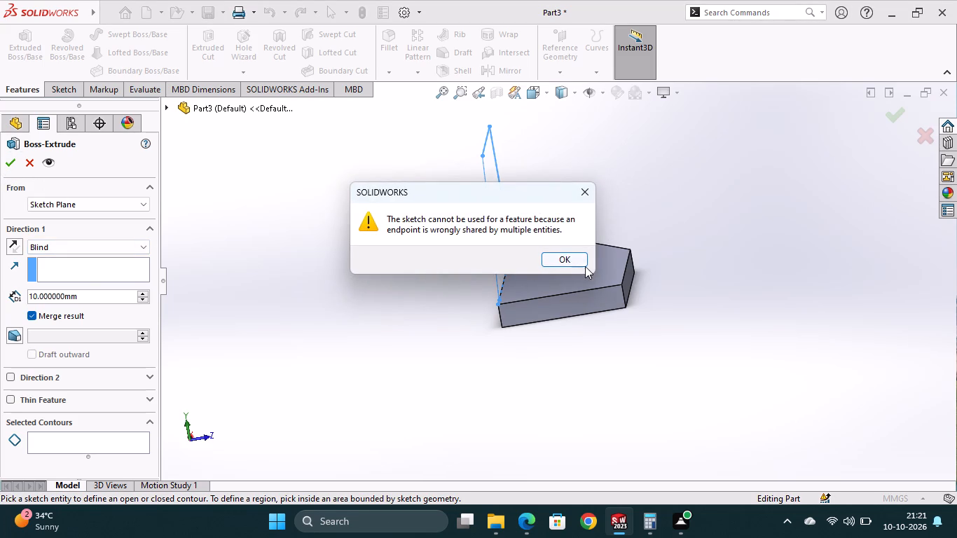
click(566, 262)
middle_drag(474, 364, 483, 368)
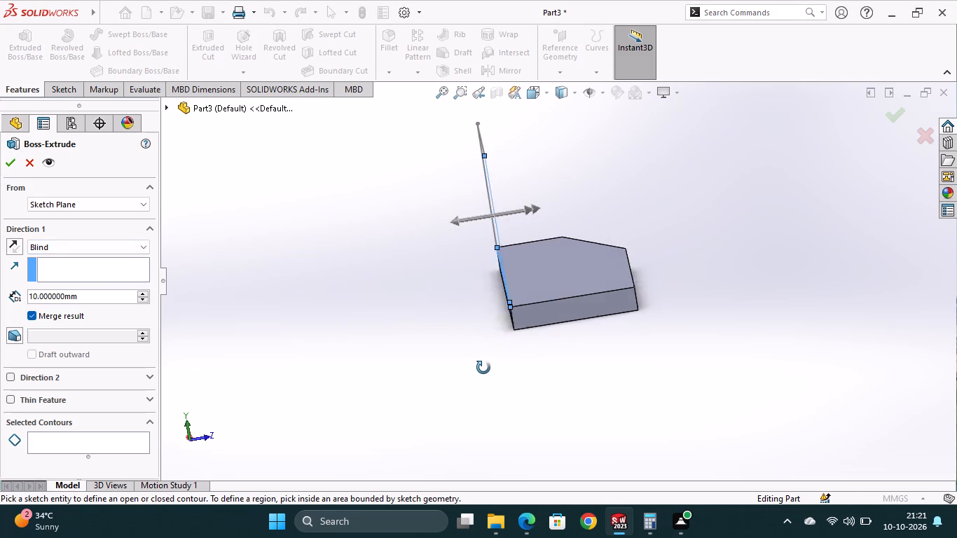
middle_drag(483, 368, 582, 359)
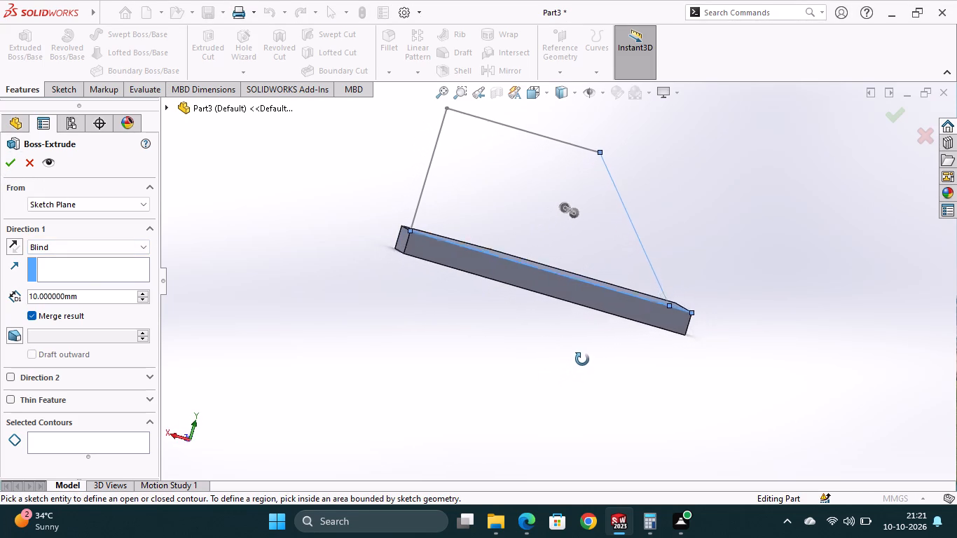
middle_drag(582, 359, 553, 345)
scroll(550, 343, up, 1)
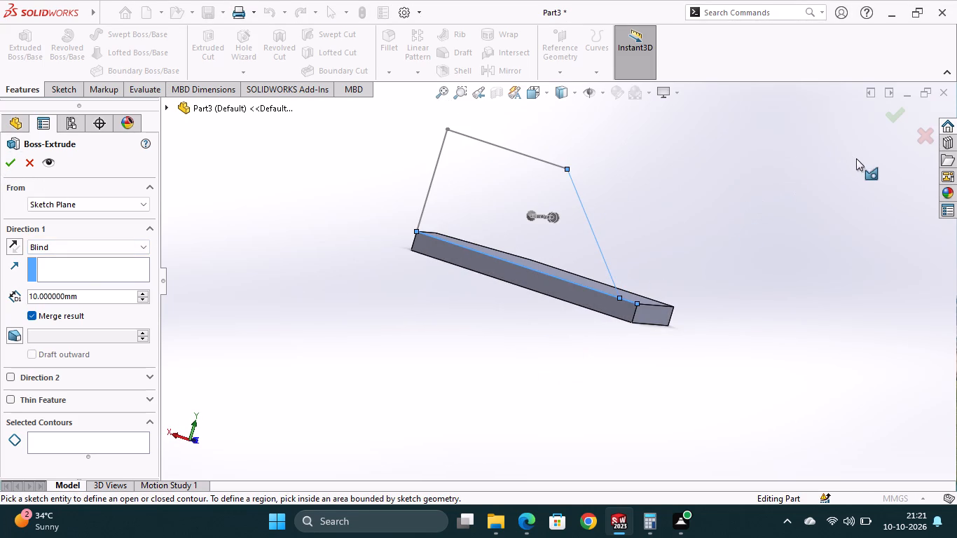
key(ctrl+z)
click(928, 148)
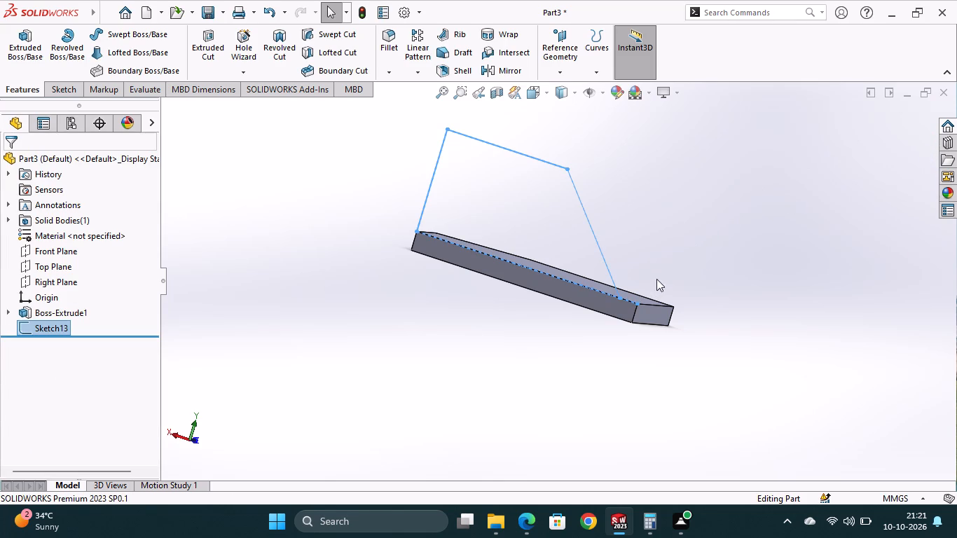
Return to the wall profile sketch and delete the short line between the slanted edge's foot and the plate's corner.
key(ctrl+z)
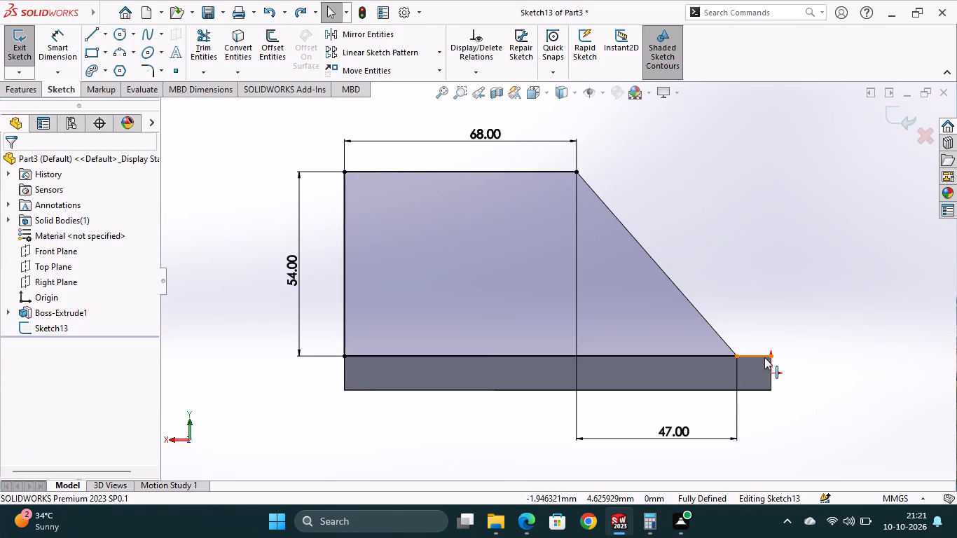
right_click(766, 354)
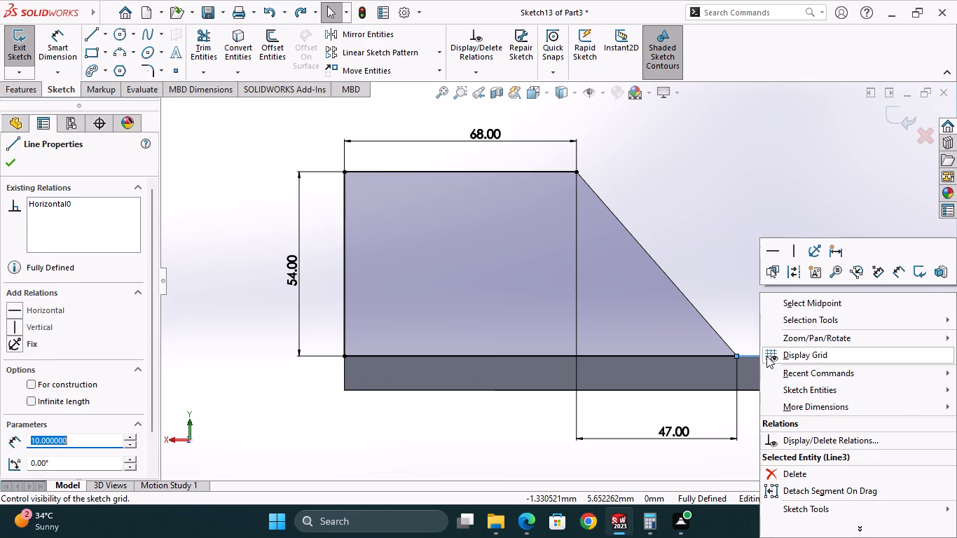
click(788, 470)
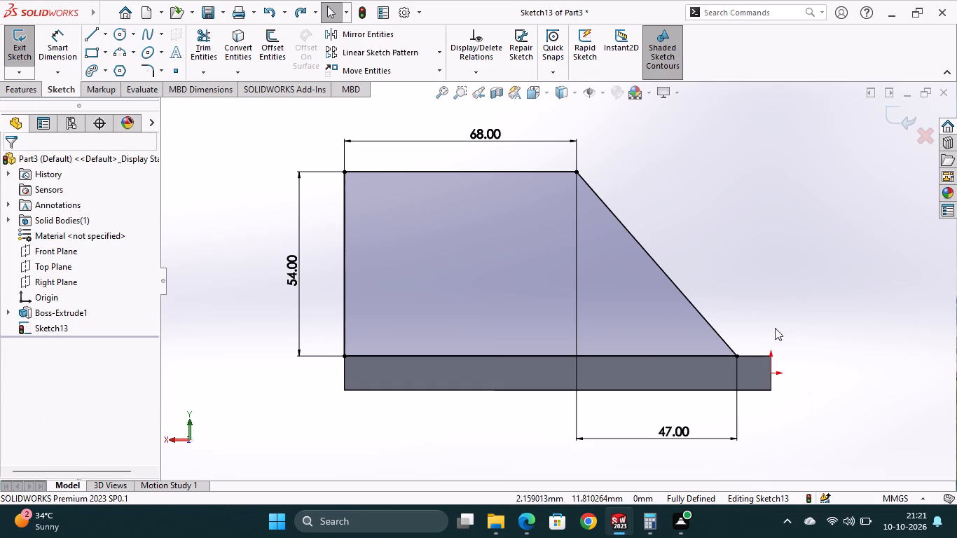
Extrude the closed wall profile 10 mm inward over the base plate, merging it with the plate.
click(21, 43)
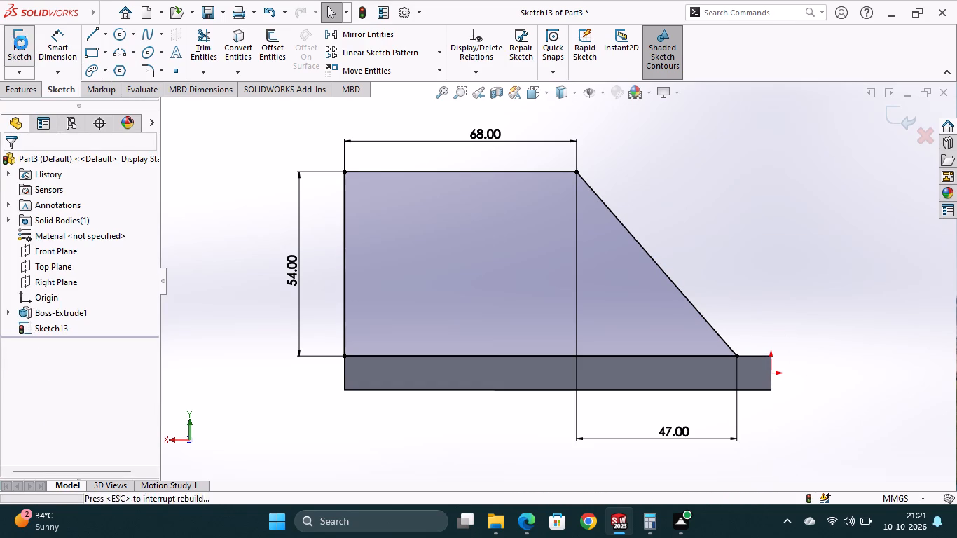
click(25, 60)
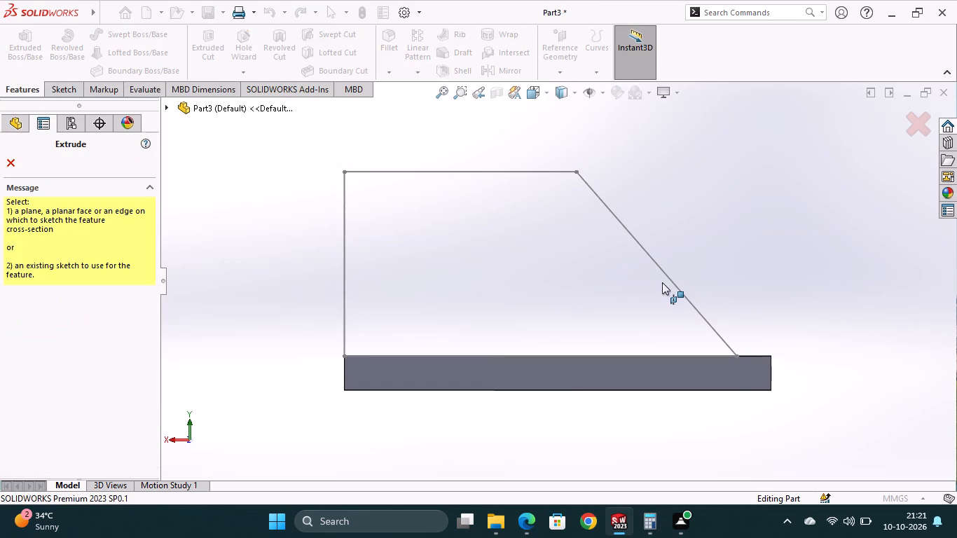
click(623, 227)
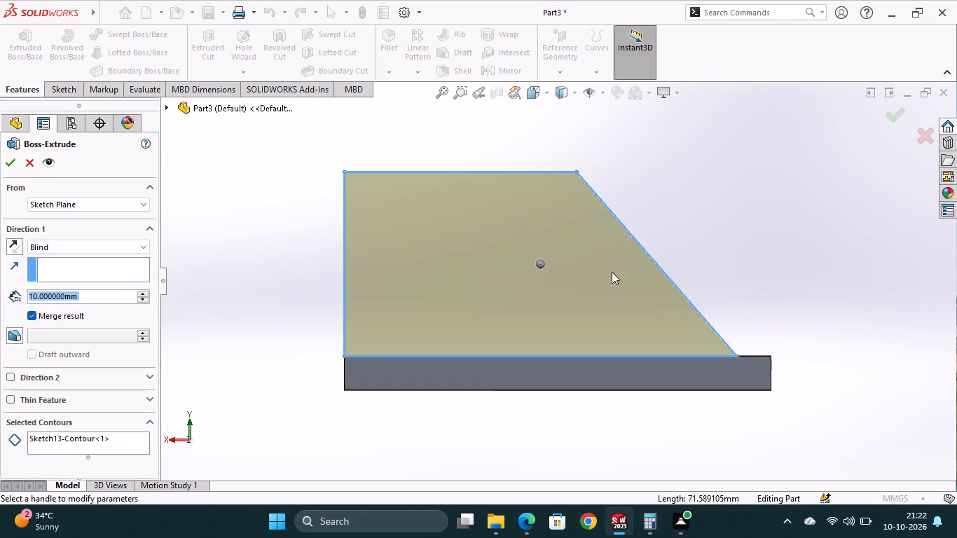
middle_drag(737, 241, 654, 292)
scroll(627, 308, up, 1)
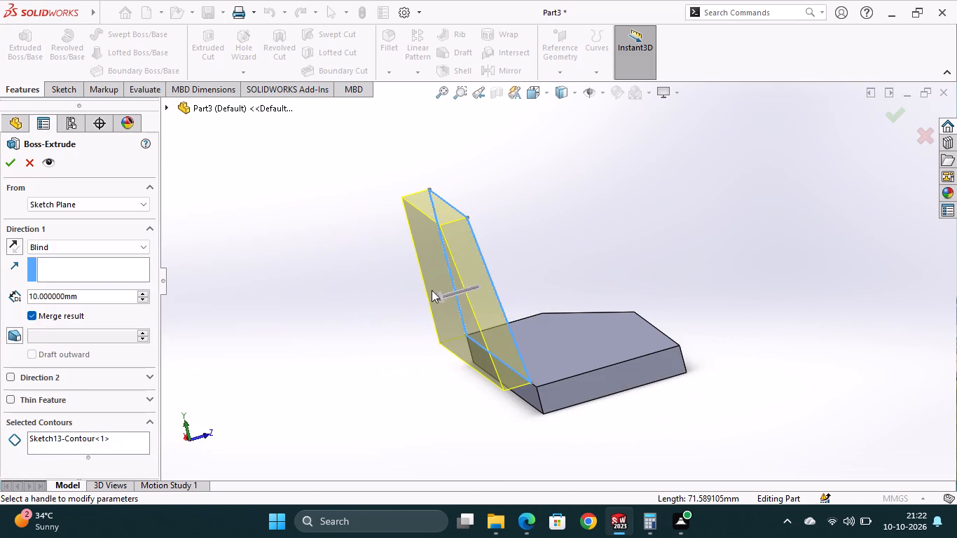
drag(440, 294, 503, 278)
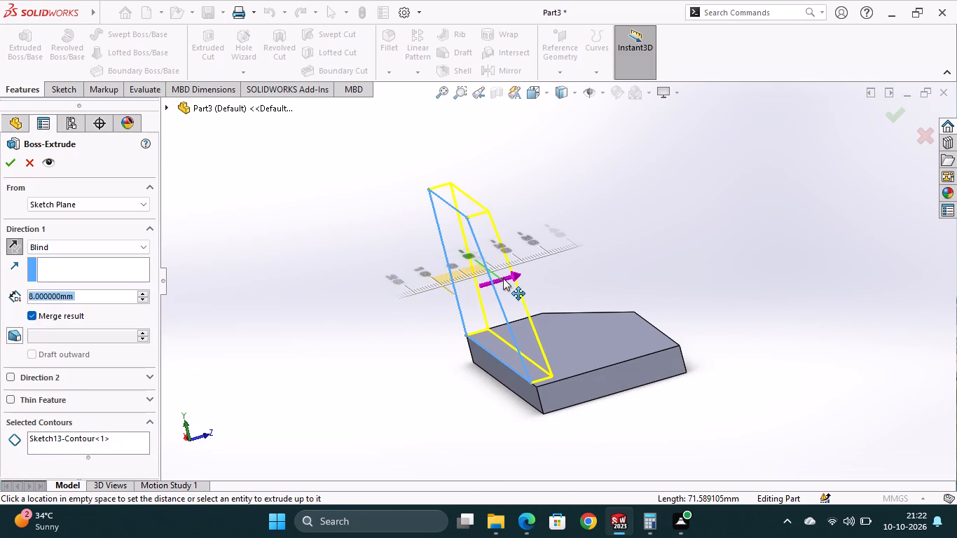
drag(503, 278, 507, 277)
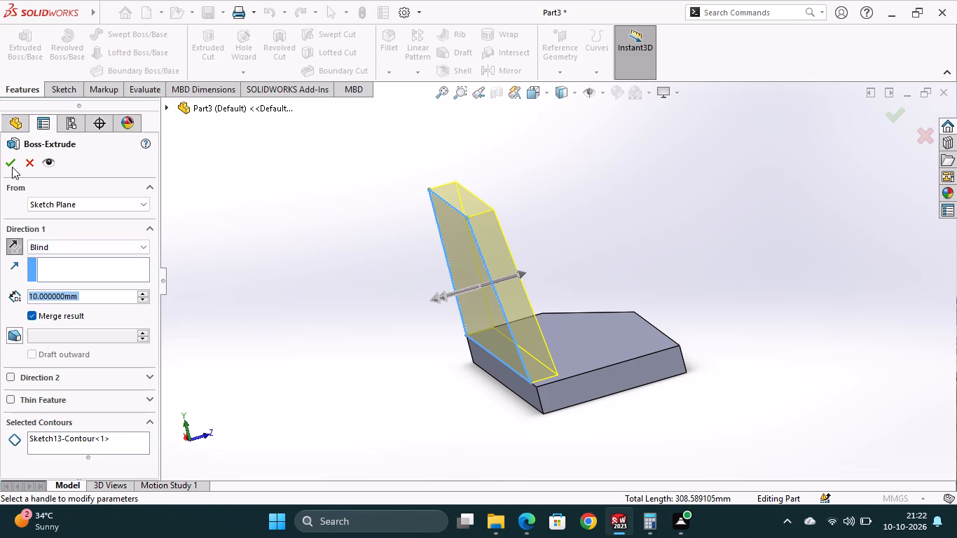
click(11, 164)
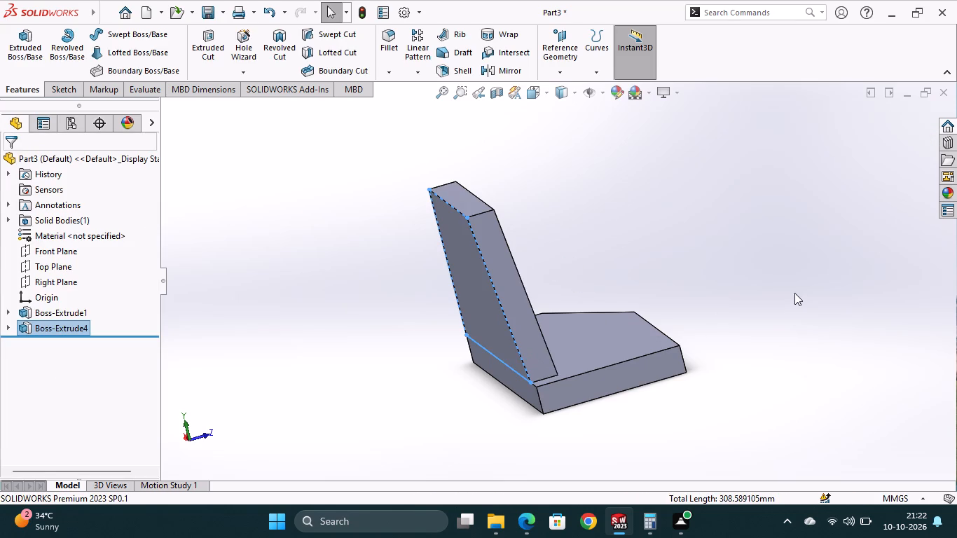
Start a sketch on the base plate's top face and draw a line about 48 mm along the wall's foot from the chamfered end.
middle_drag(794, 293, 720, 366)
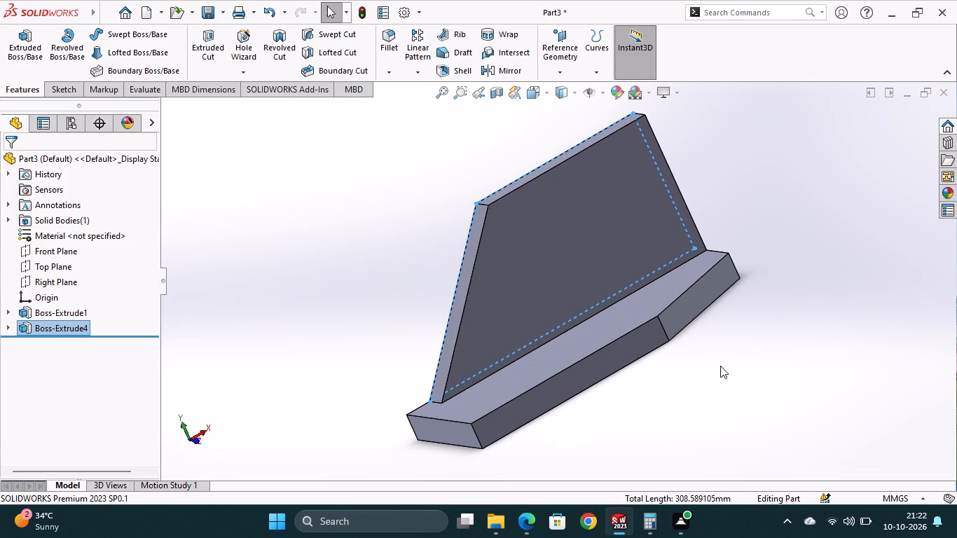
click(611, 319)
click(671, 280)
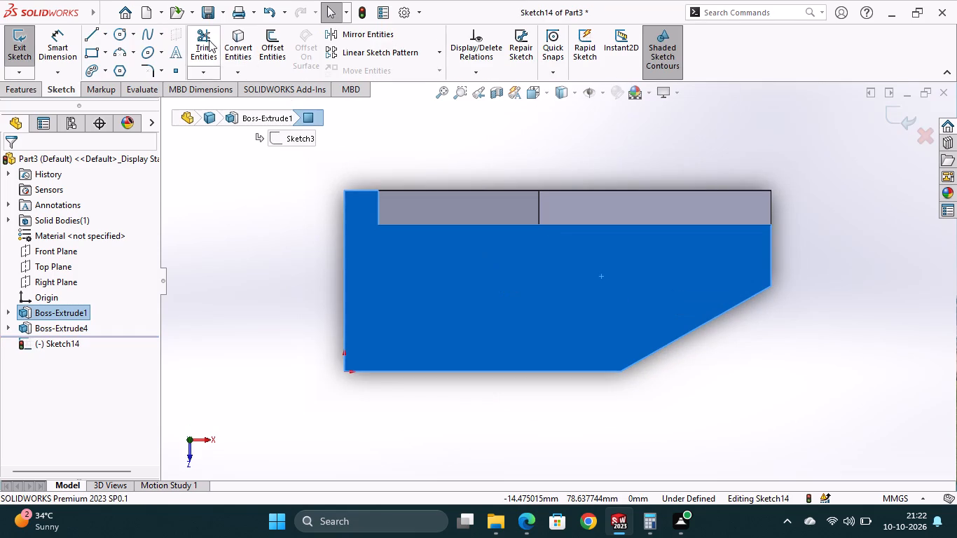
click(98, 34)
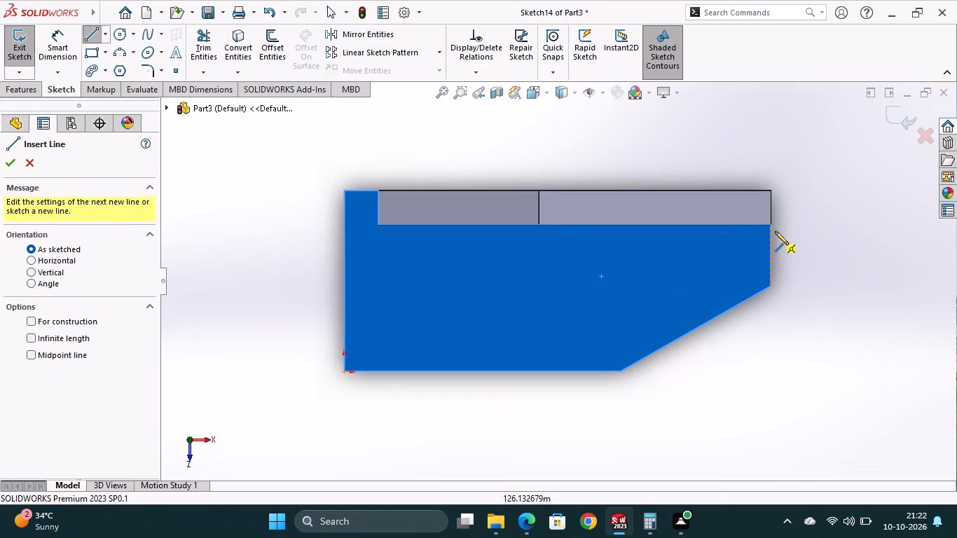
click(770, 226)
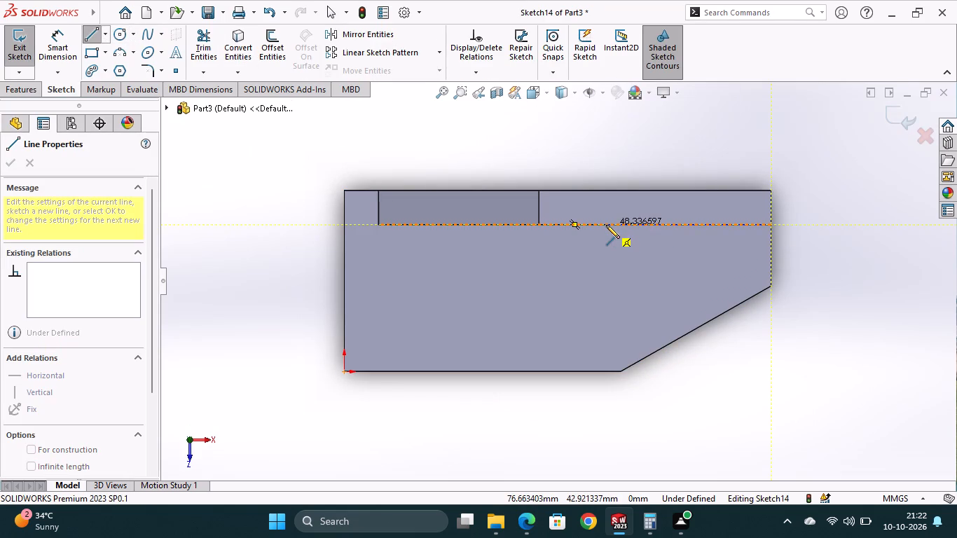
click(606, 225)
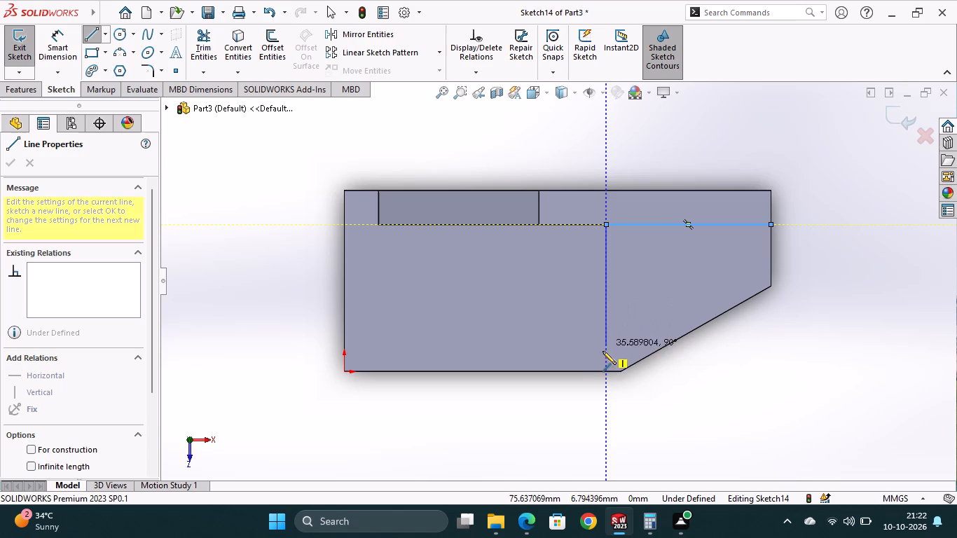
Draw a narrow closed rectangle about 9 mm wide from that line's inner end, reaching across the plate towards its opposite long edge.
click(607, 357)
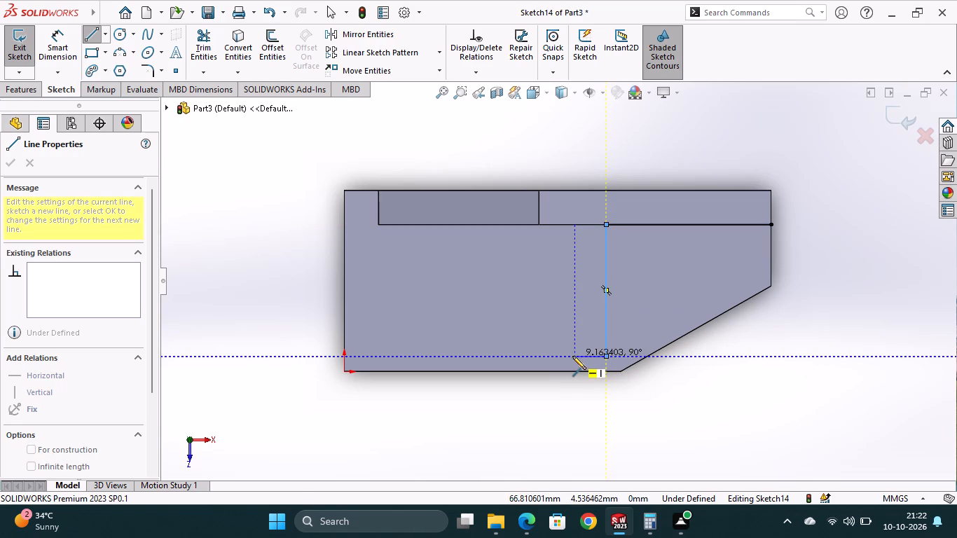
click(572, 356)
click(573, 226)
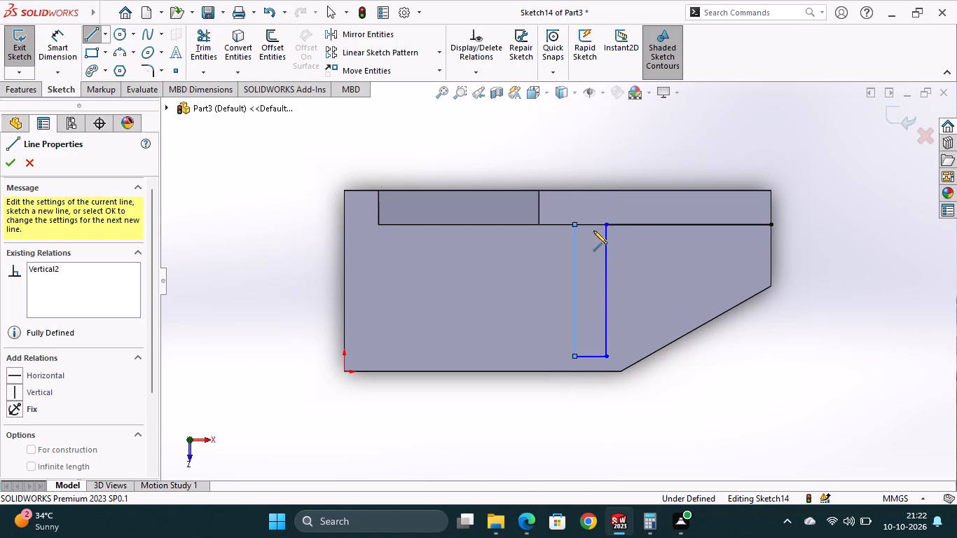
click(605, 226)
key(Escape)
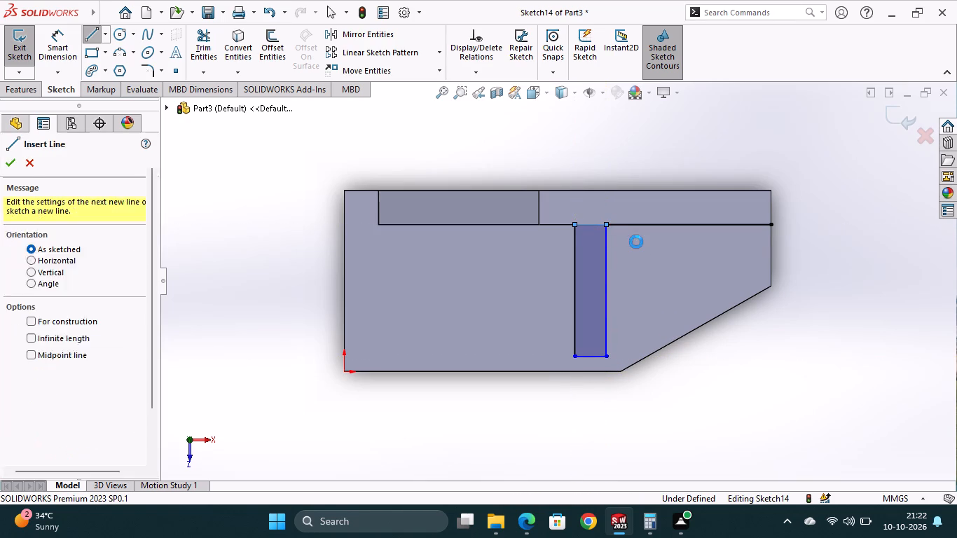
Dimension the line from the plate's chamfered end to the narrow rectangle as 45 mm.
click(52, 46)
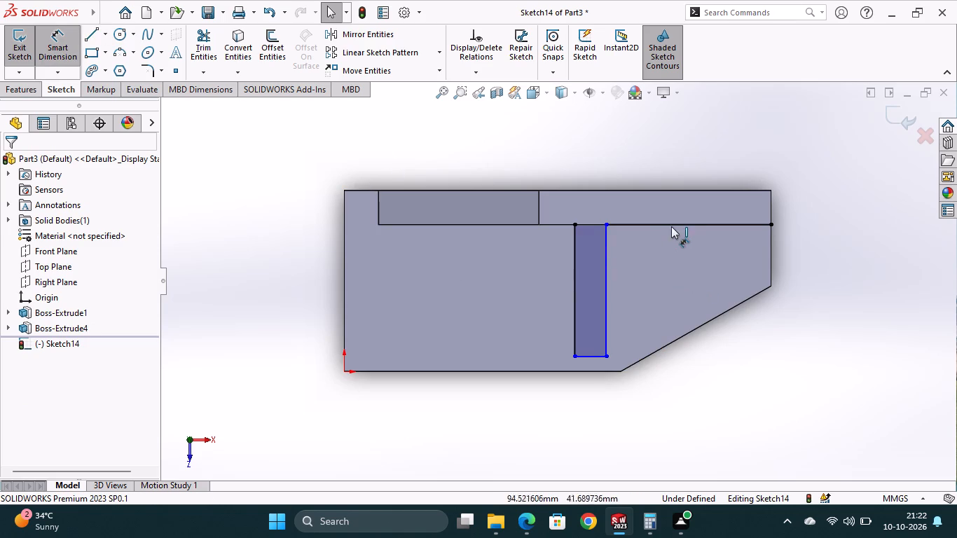
click(681, 226)
click(692, 398)
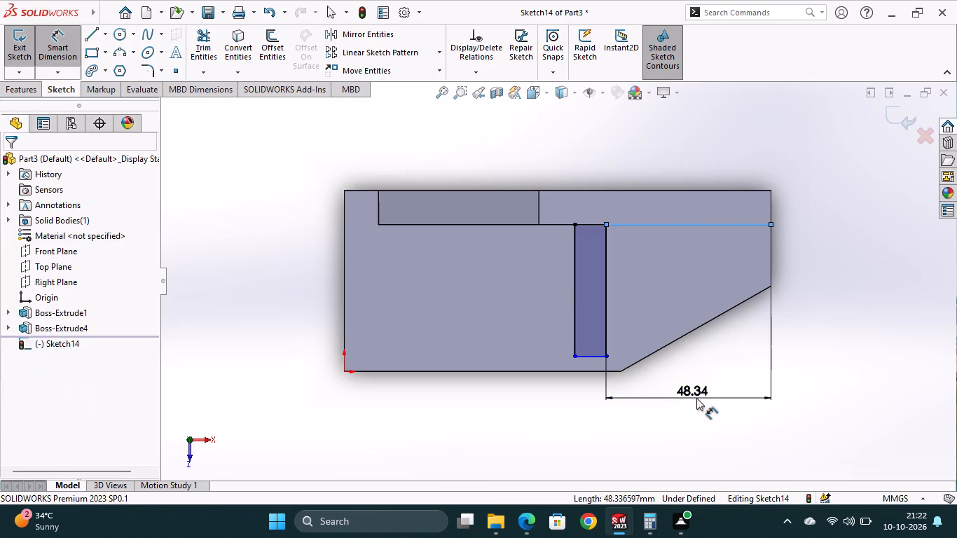
text(45)
key(Return)
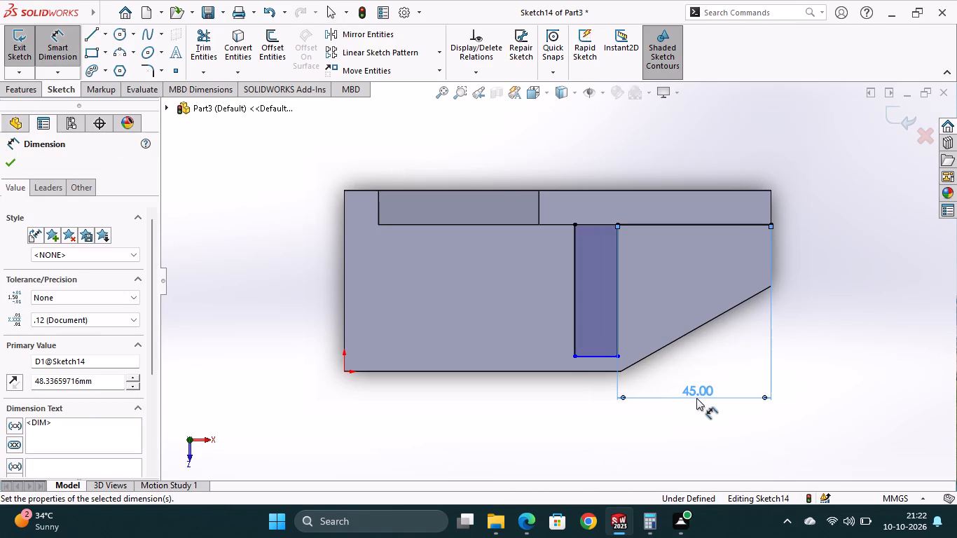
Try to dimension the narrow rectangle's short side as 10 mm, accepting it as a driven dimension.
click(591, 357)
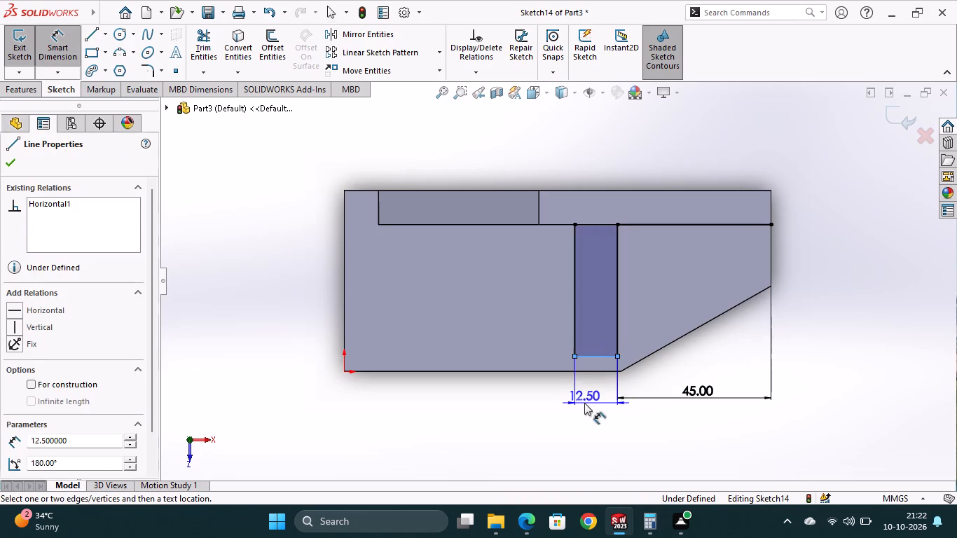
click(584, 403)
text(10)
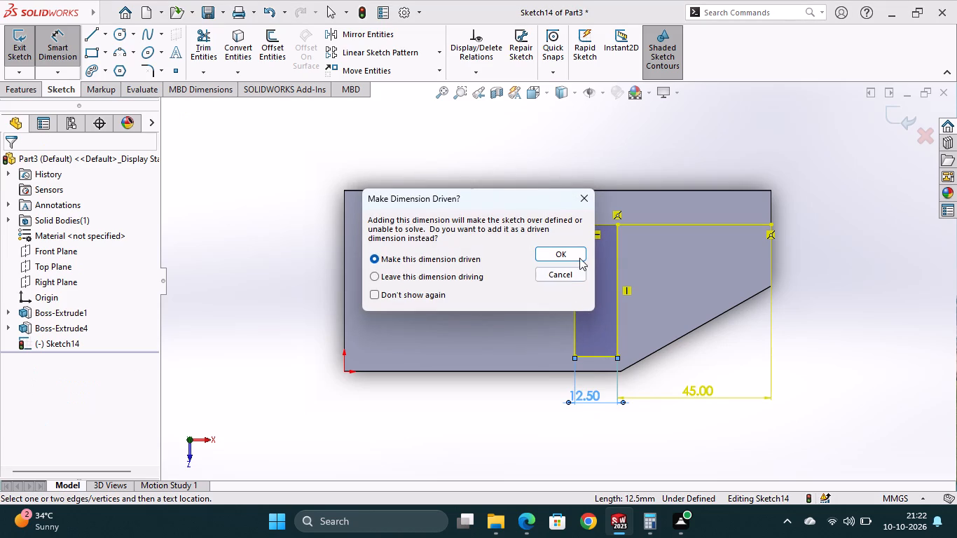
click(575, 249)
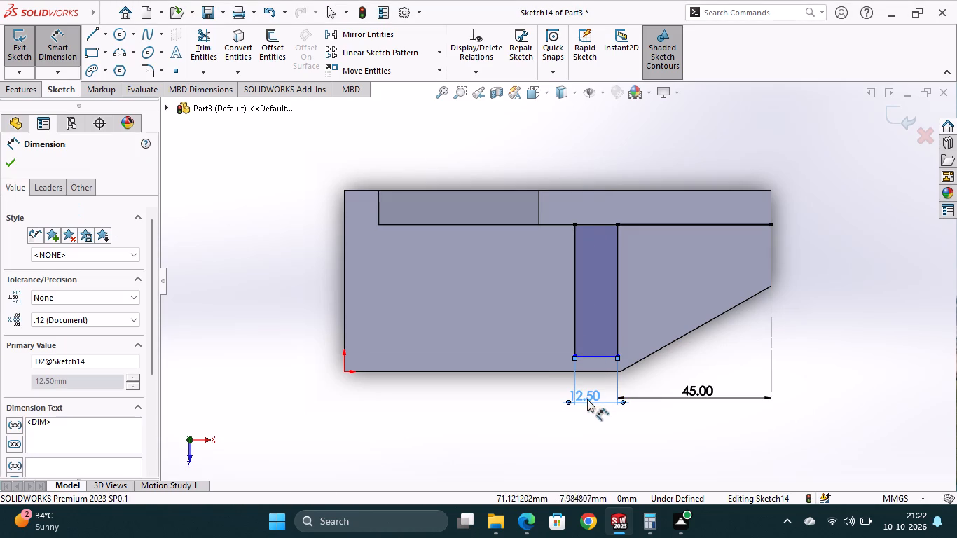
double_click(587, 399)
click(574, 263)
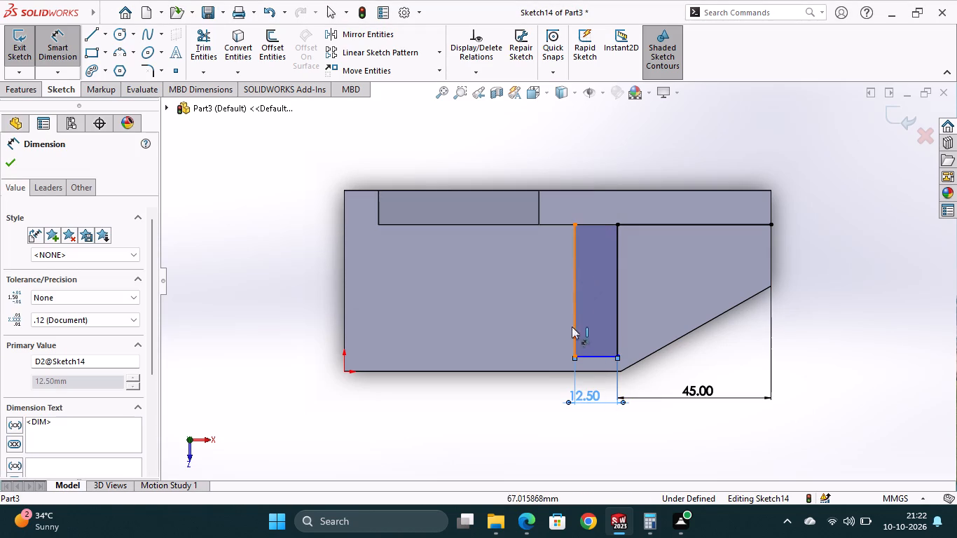
Undo the dimensions and the rectangle's last three sides, back to its first side at the wall-foot line's inner end.
key(ctrl+z)
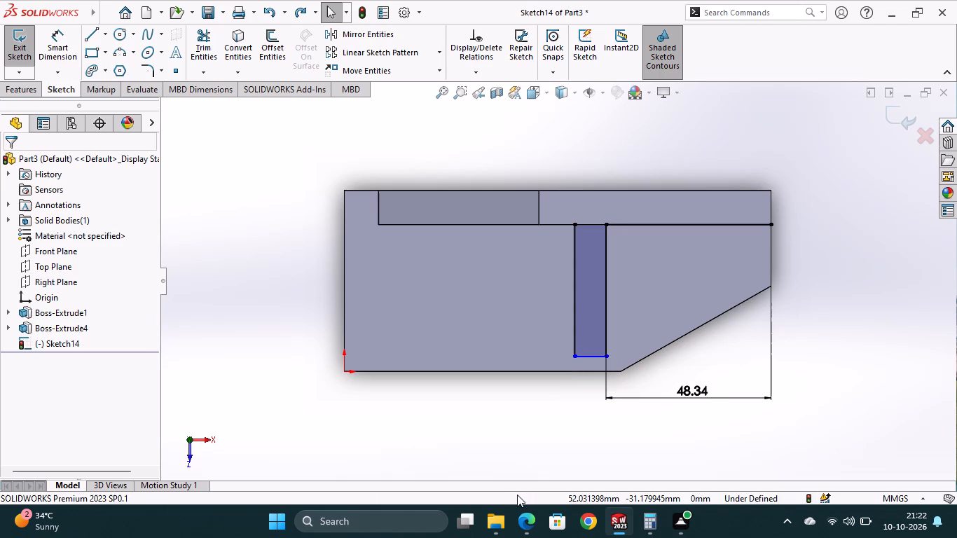
key(ctrl+z)
key(ctrl+z)
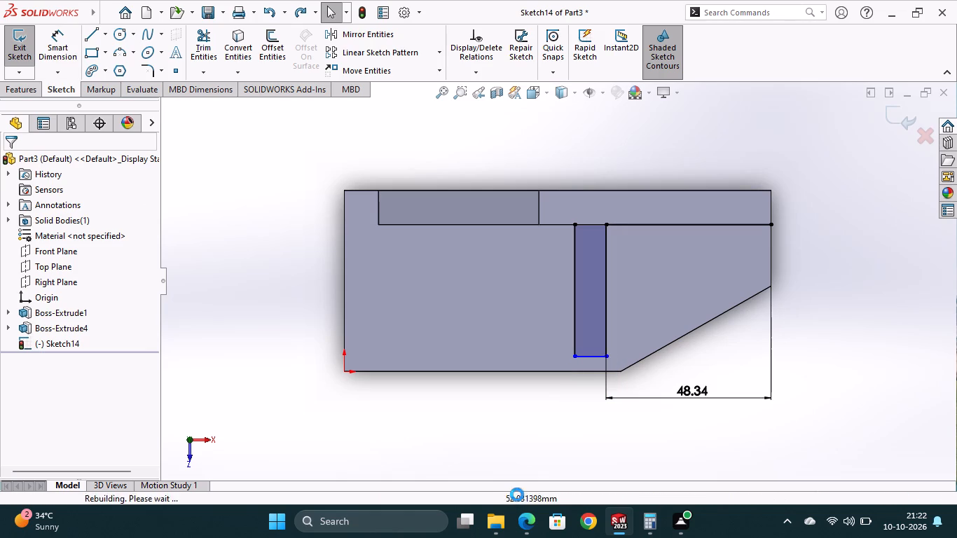
key(ctrl+z)
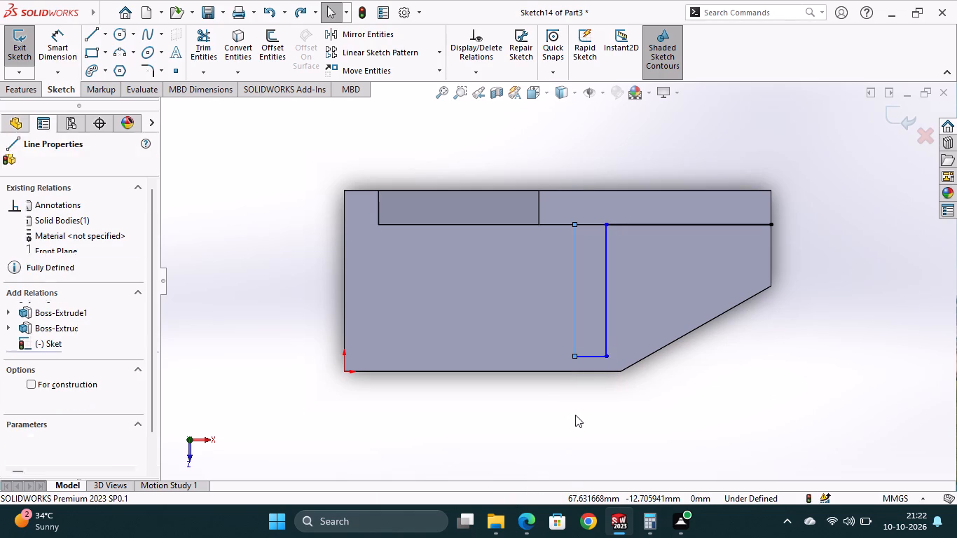
key(ctrl+z)
key(ctrl+z)
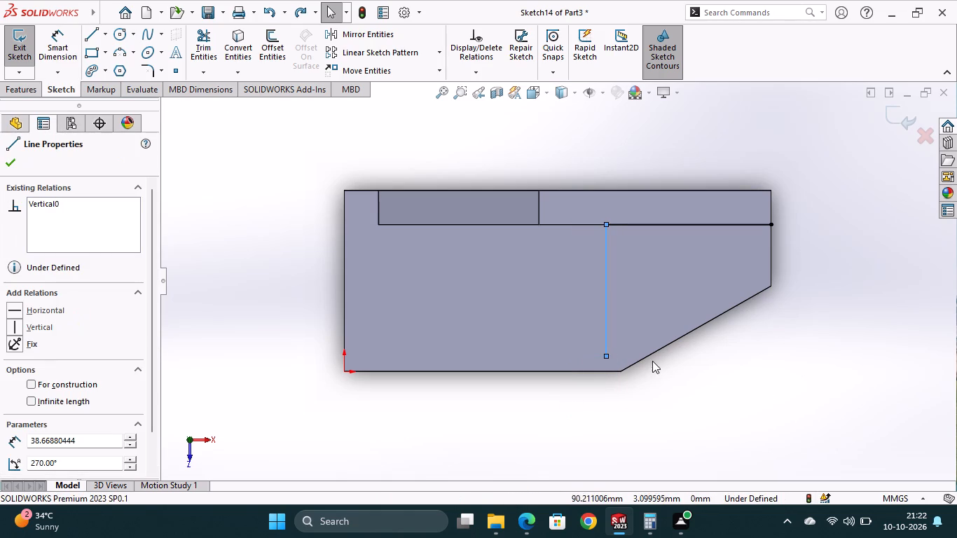
Redraw the rectangle's other three sides about 16 mm wide, closing it at the wall-foot line's inner end.
click(67, 43)
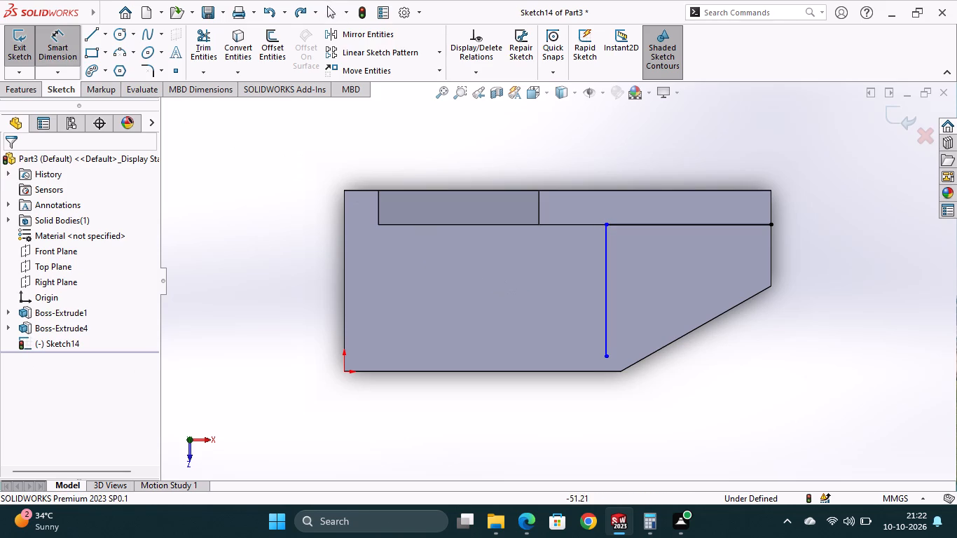
click(96, 40)
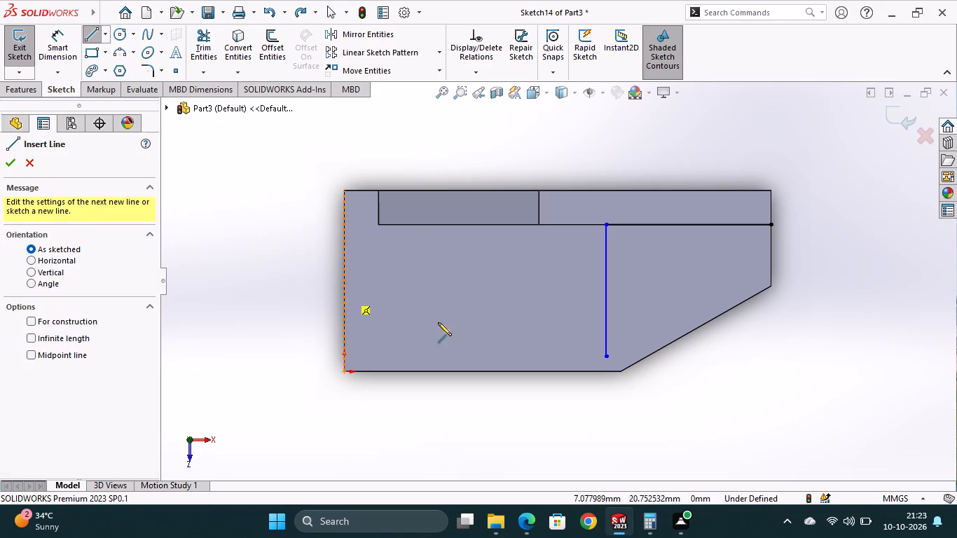
click(607, 358)
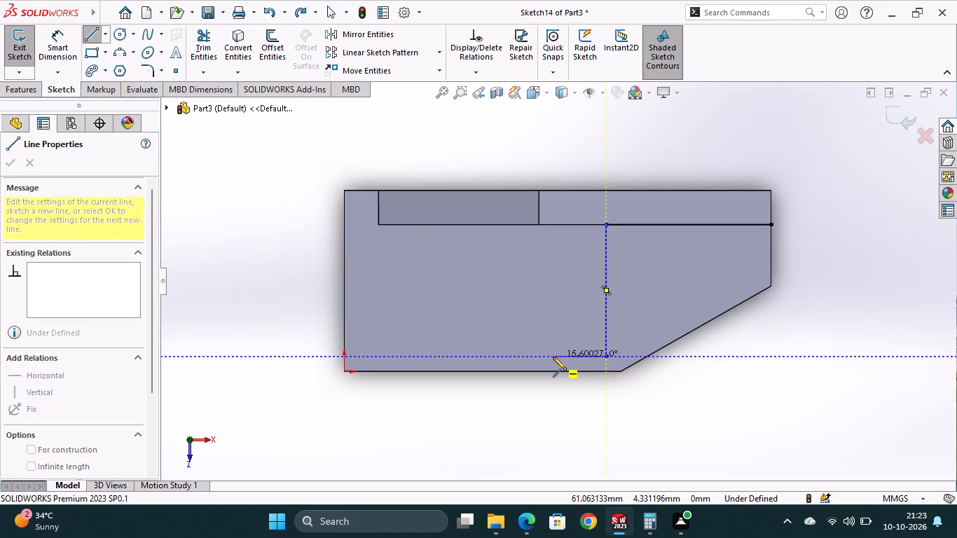
click(553, 357)
click(554, 226)
click(607, 224)
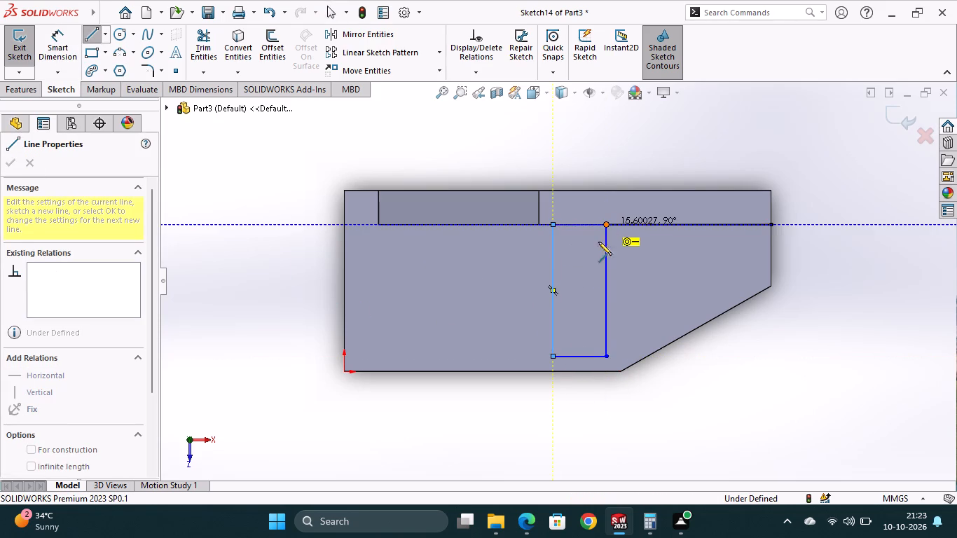
key(Escape)
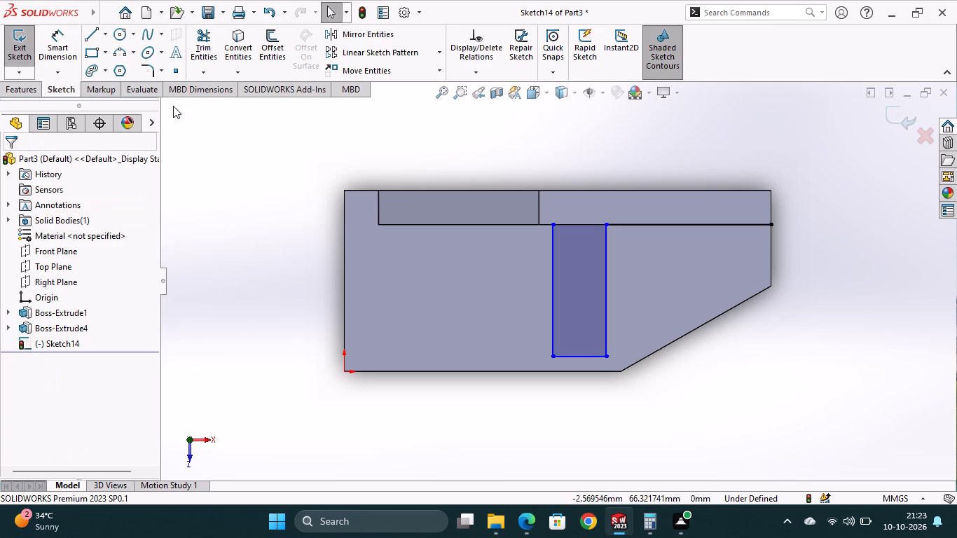
Dimension the line along the wall's foot as 45 mm.
click(67, 48)
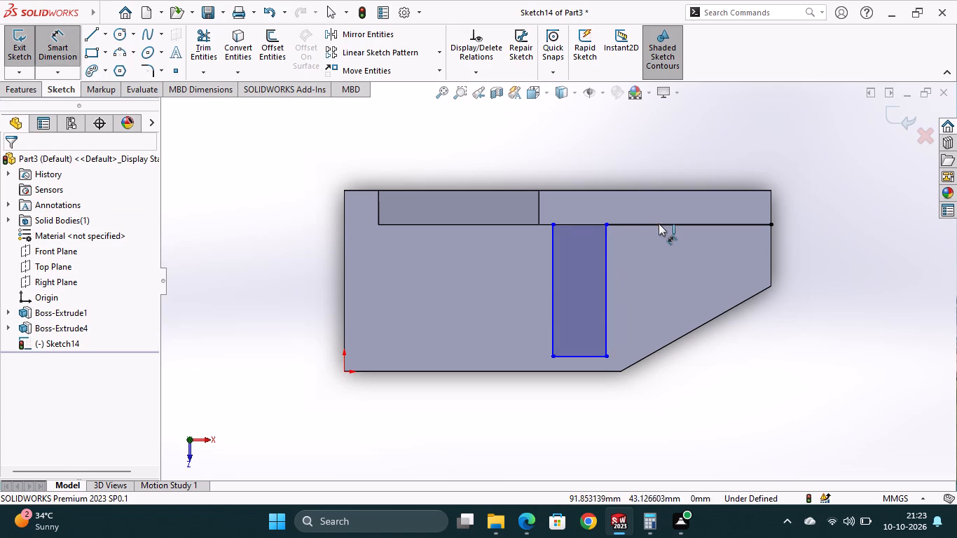
click(659, 223)
click(674, 402)
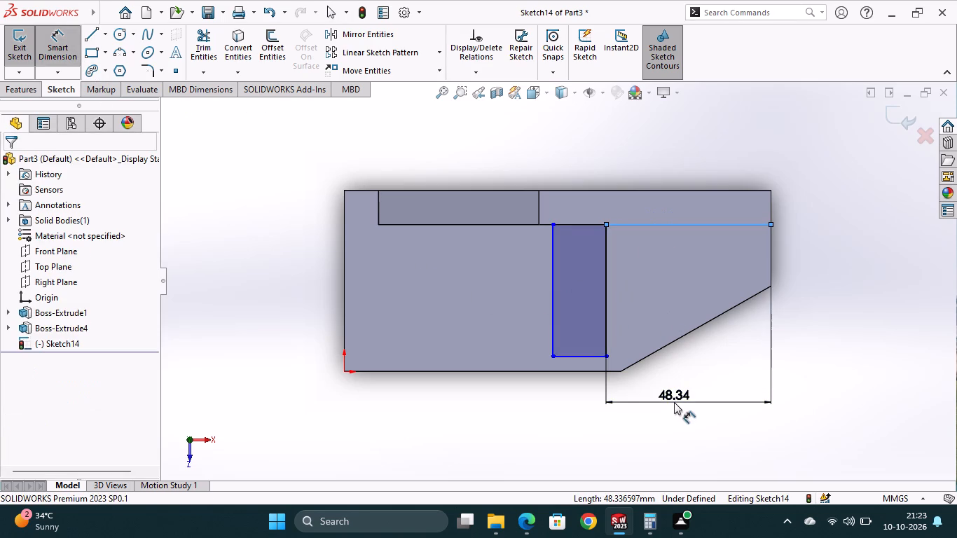
text(45)
key(Return)
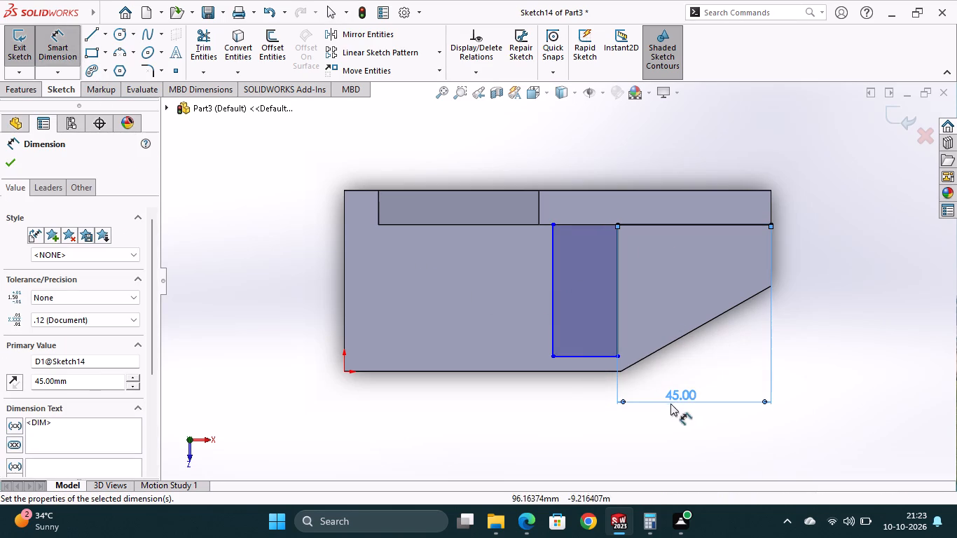
Dimension the gusset rectangle as 10 mm wide and 38 mm long across the base plate.
click(588, 359)
click(591, 401)
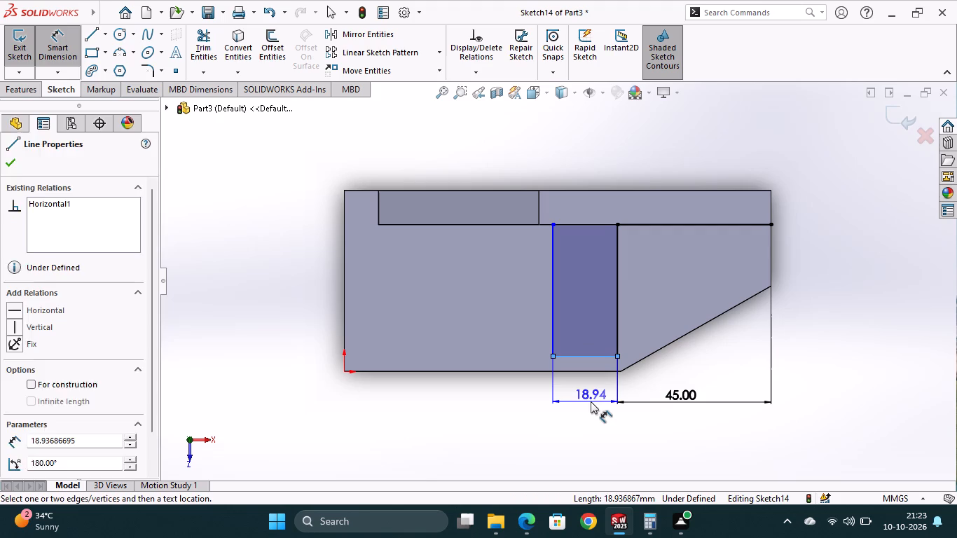
text(10)
key(Return)
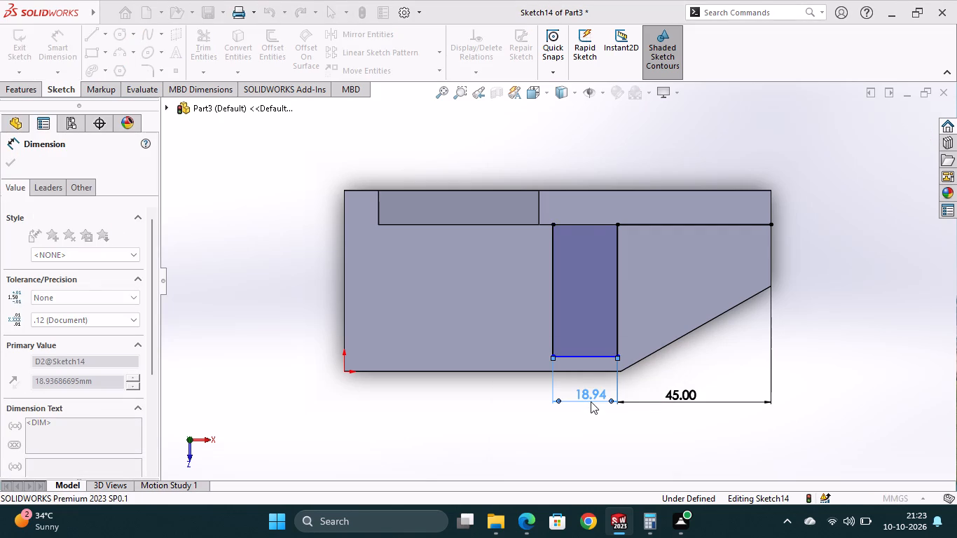
click(619, 293)
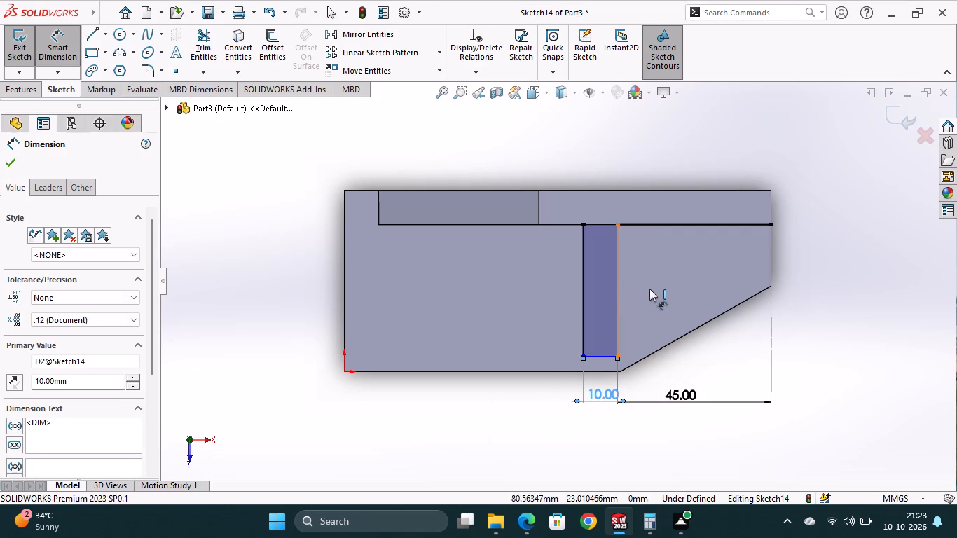
click(658, 288)
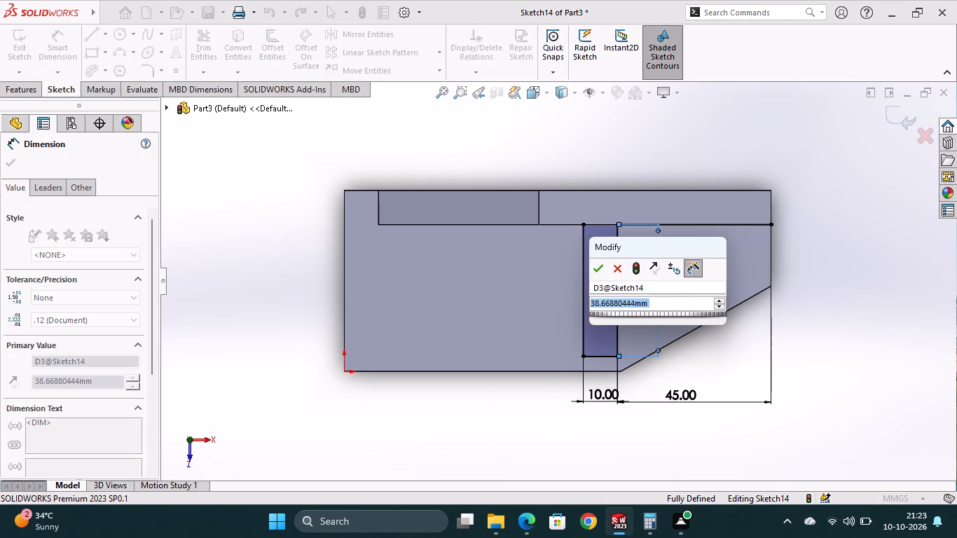
text(38)
key(Return)
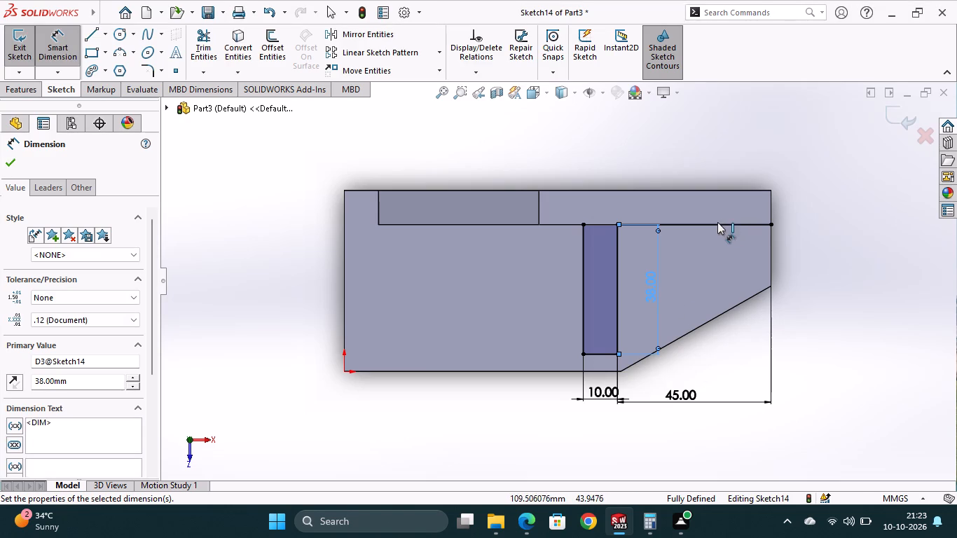
key(Escape)
key(Escape)
key(Escape)
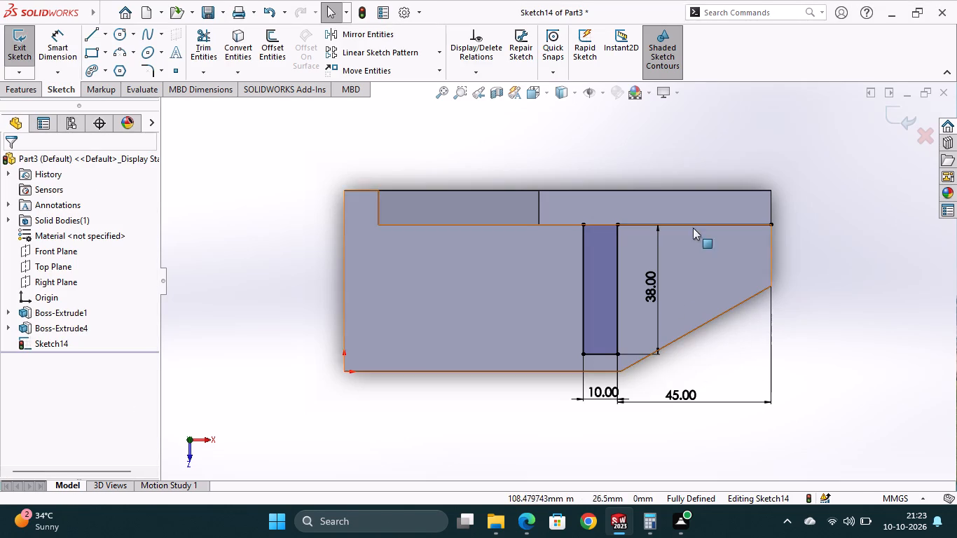
Delete the 45 mm line along the wall's foot, leaving only the closed gusset rectangle.
right_click(697, 225)
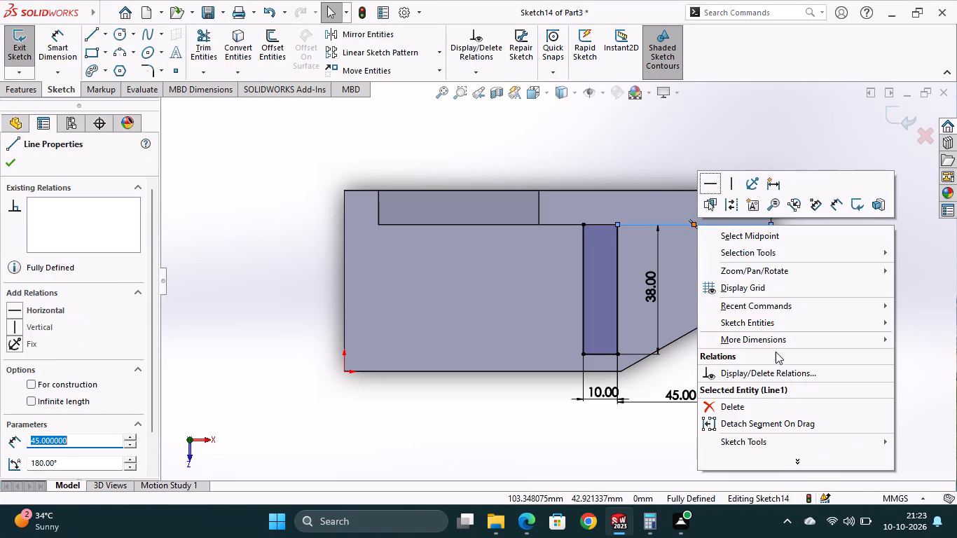
click(752, 401)
click(409, 262)
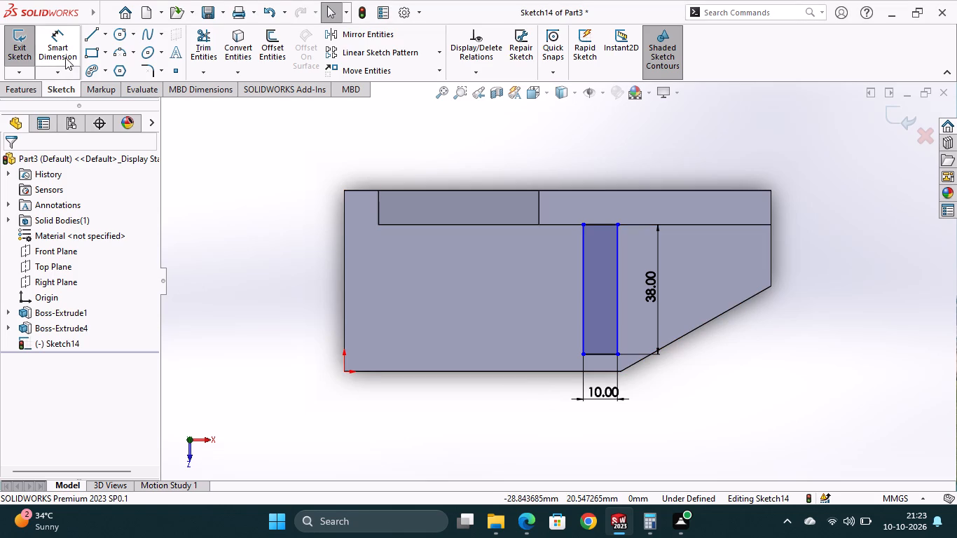
Dimension the aligned distance from the origin to the rectangle's nearest corner at its current value and exit the sketch.
click(65, 55)
click(343, 373)
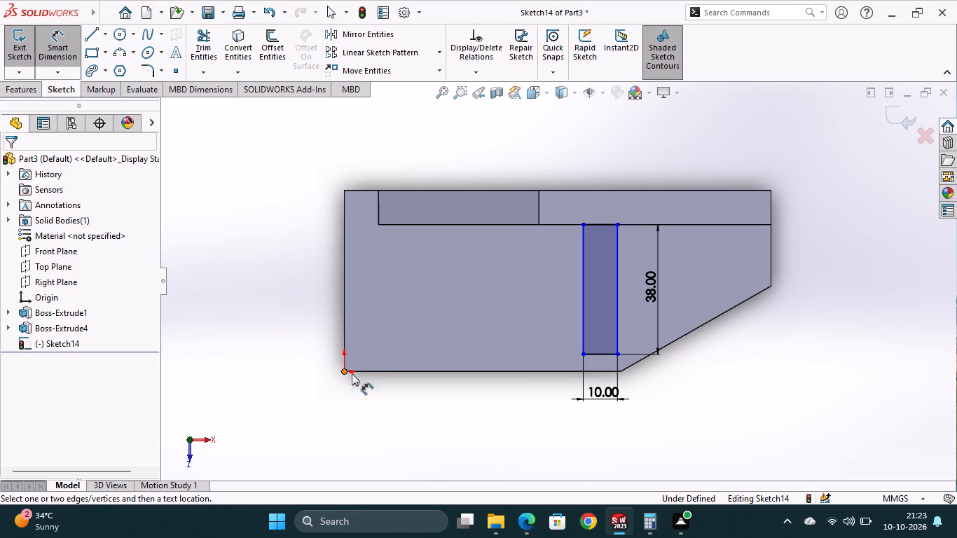
click(582, 355)
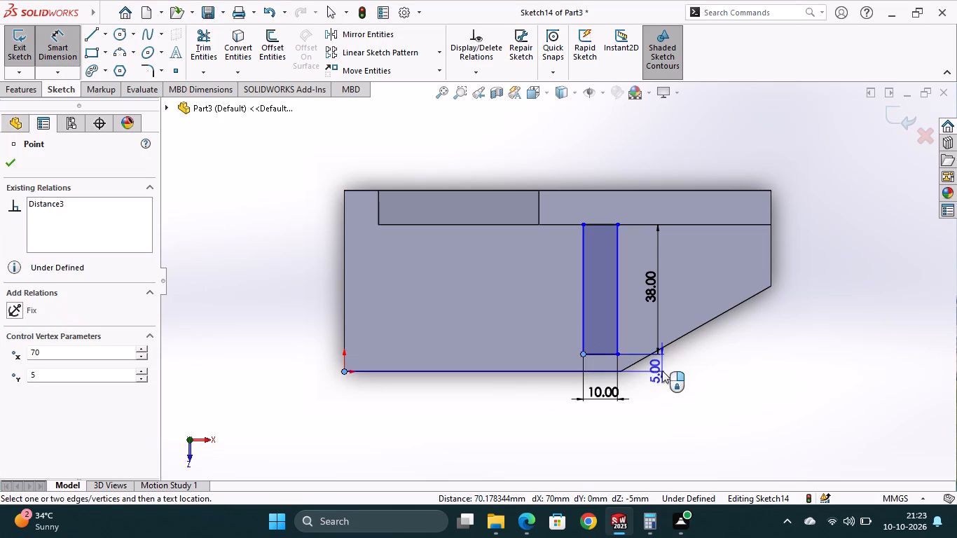
click(663, 373)
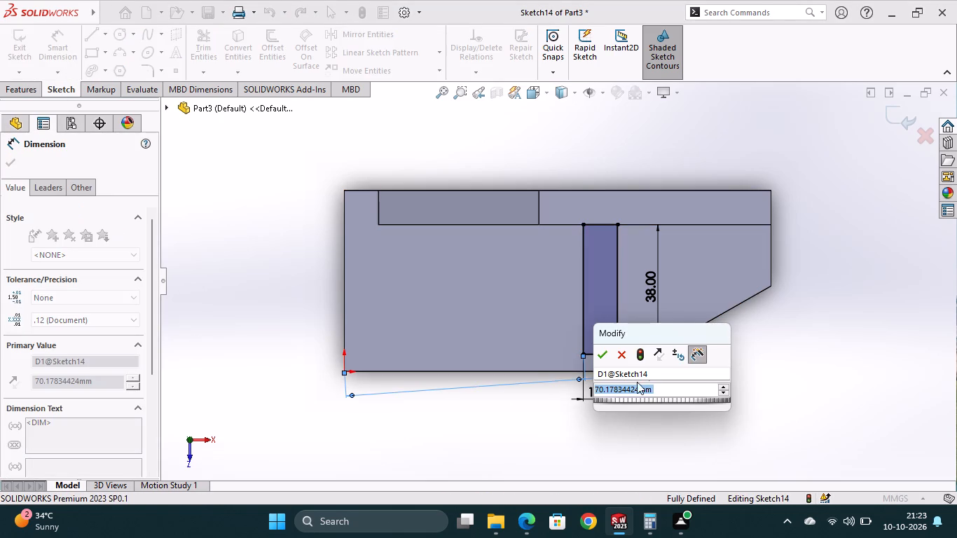
click(602, 360)
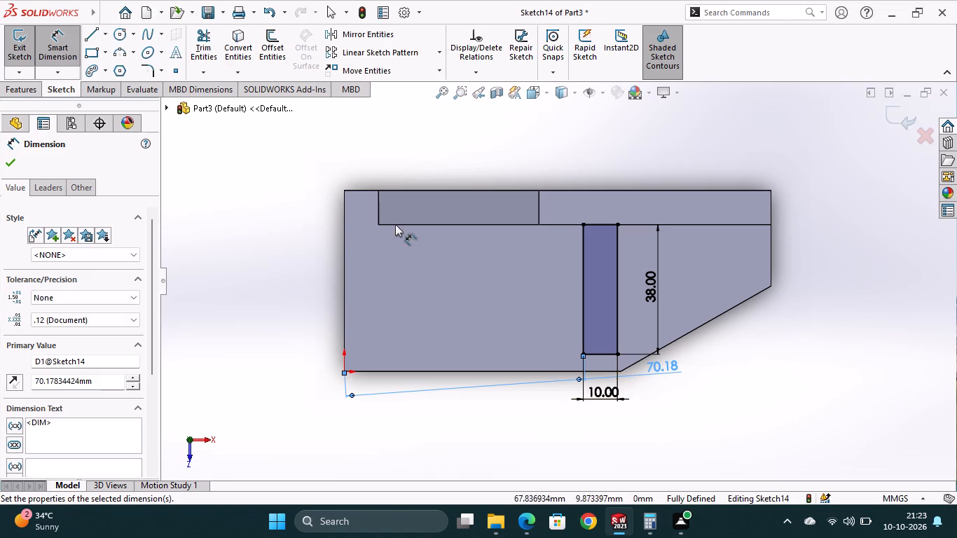
click(25, 49)
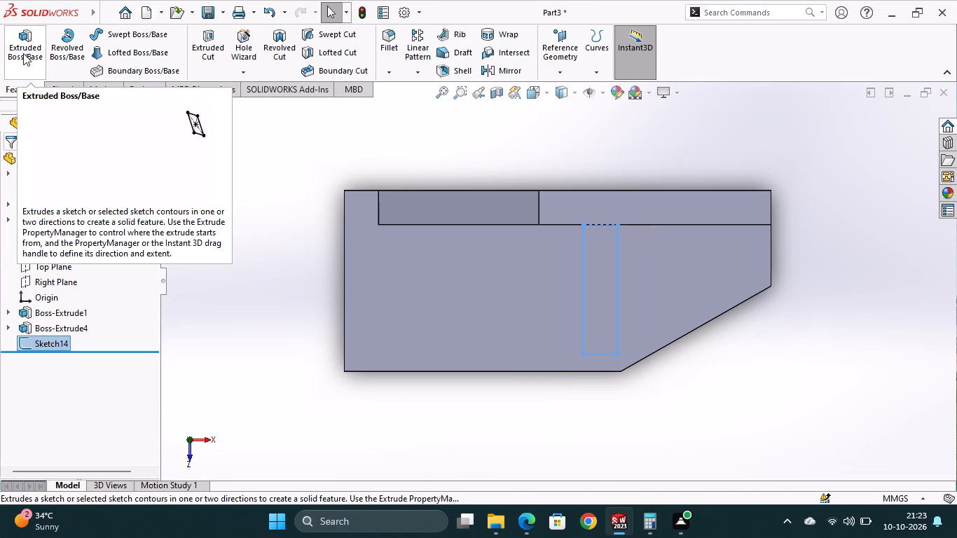
Extrude the gusset rectangle 54 mm upward from the base plate along the wall, merging it with the body.
click(23, 53)
middle_drag(648, 402, 647, 402)
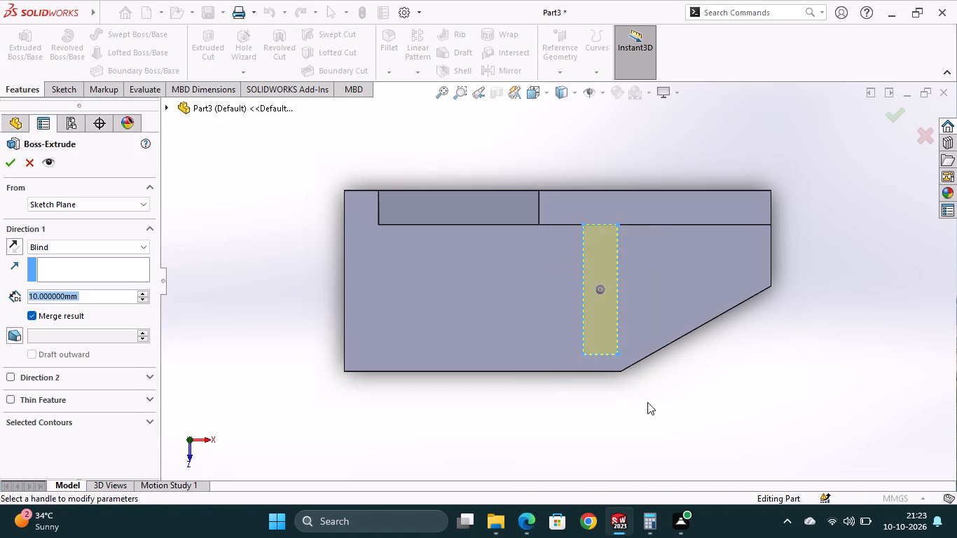
middle_drag(647, 402, 647, 312)
scroll(647, 312, up, 1)
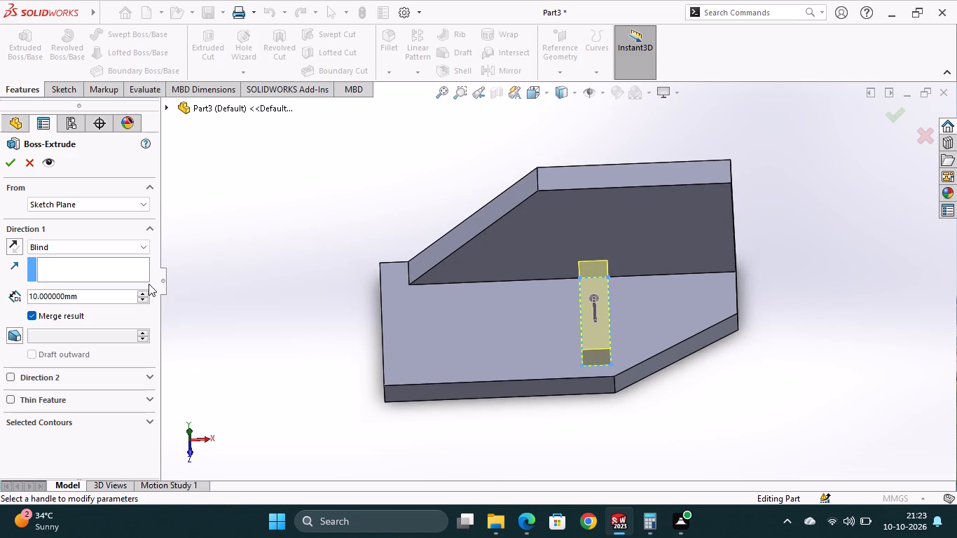
click(88, 294)
drag(88, 295, 60, 291)
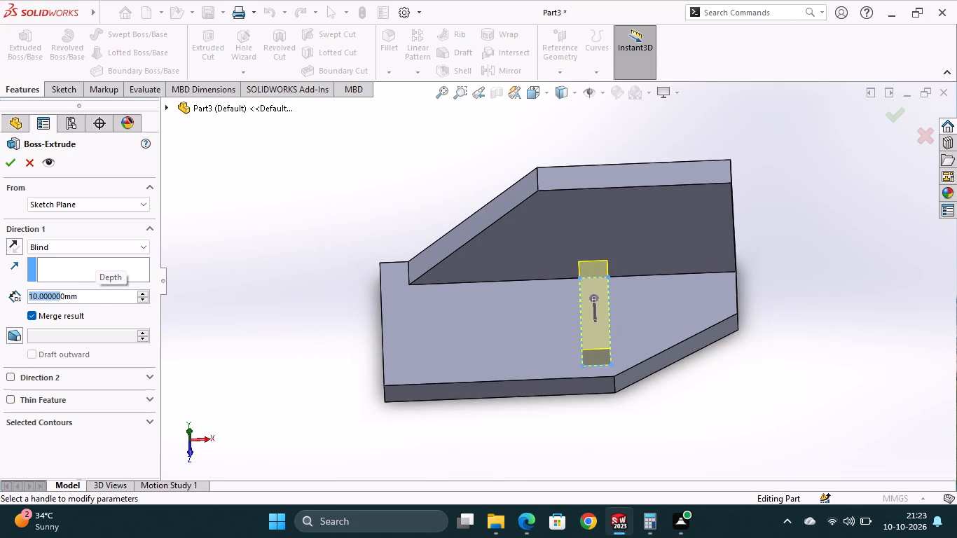
drag(60, 291, 95, 298)
text(54)
key(Return)
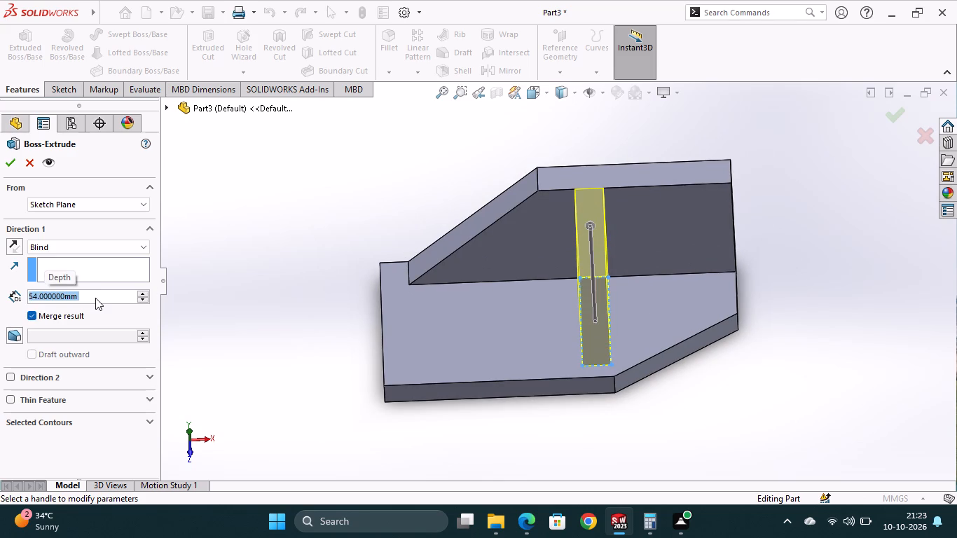
click(8, 160)
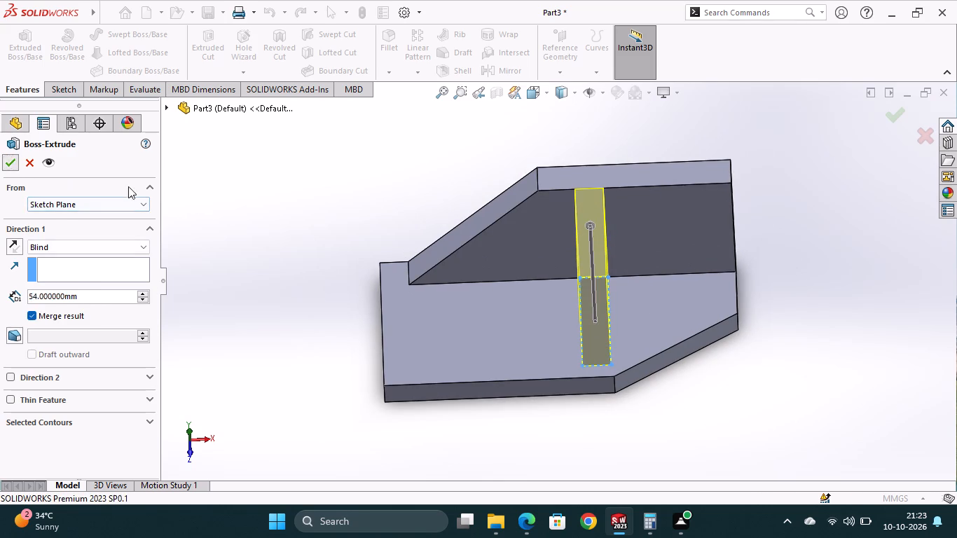
middle_drag(749, 375, 650, 401)
scroll(648, 399, up, 1)
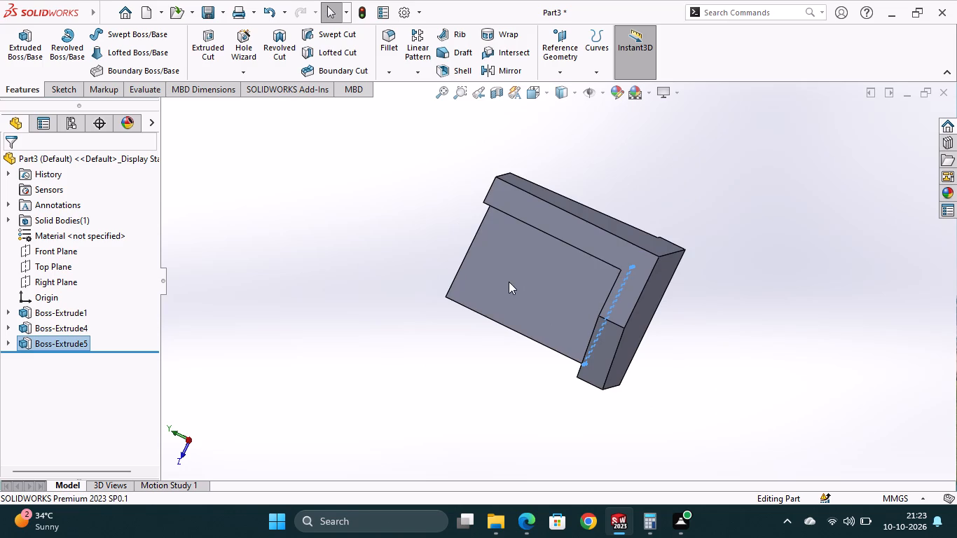
Sketch a closed triangle on the gusset's side face, its diagonal running from the wall's top edge to the gusset's outer bottom corner, and exit the sketch.
click(510, 282)
click(576, 242)
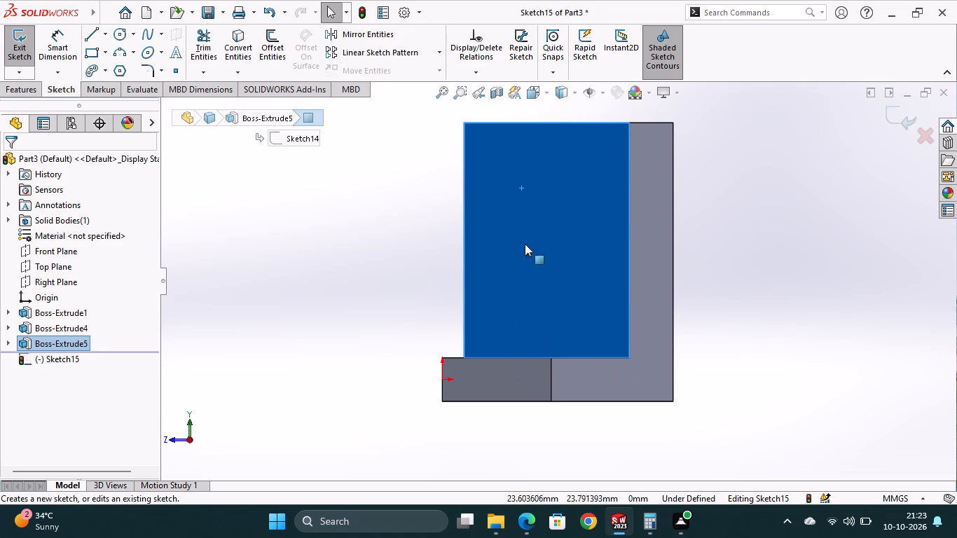
click(95, 39)
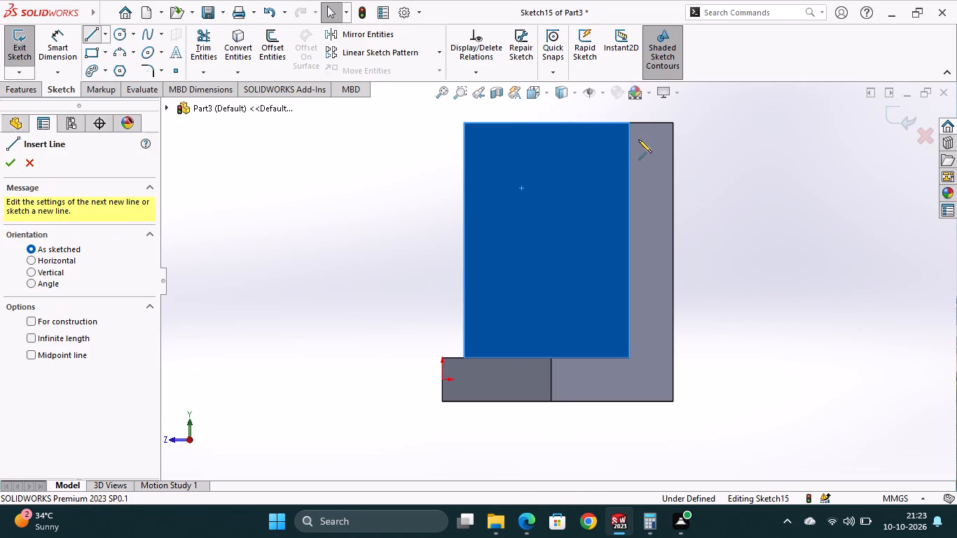
click(629, 123)
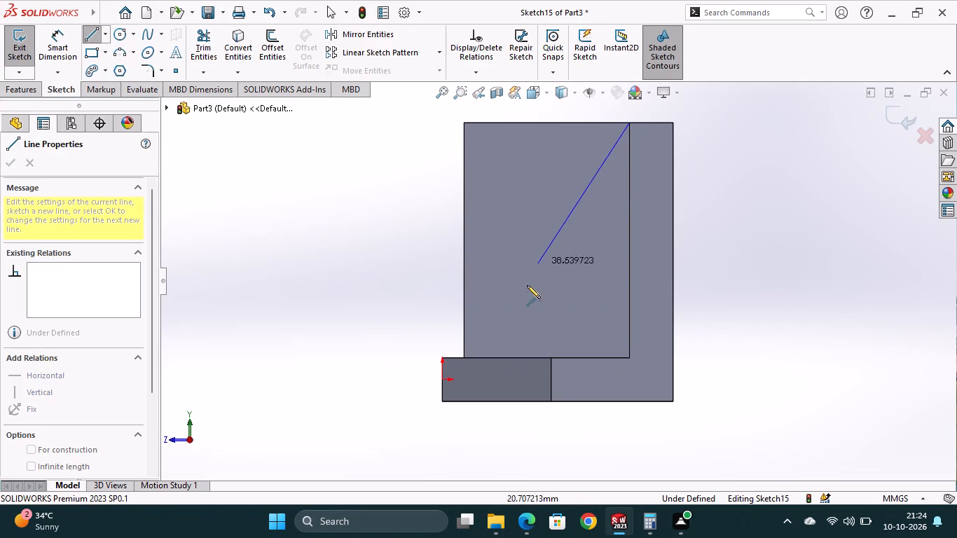
click(467, 357)
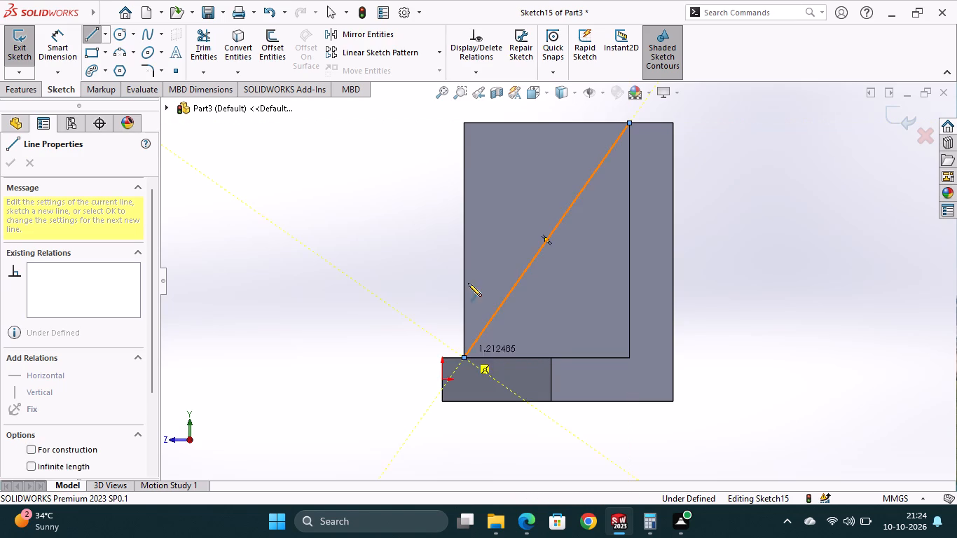
click(464, 122)
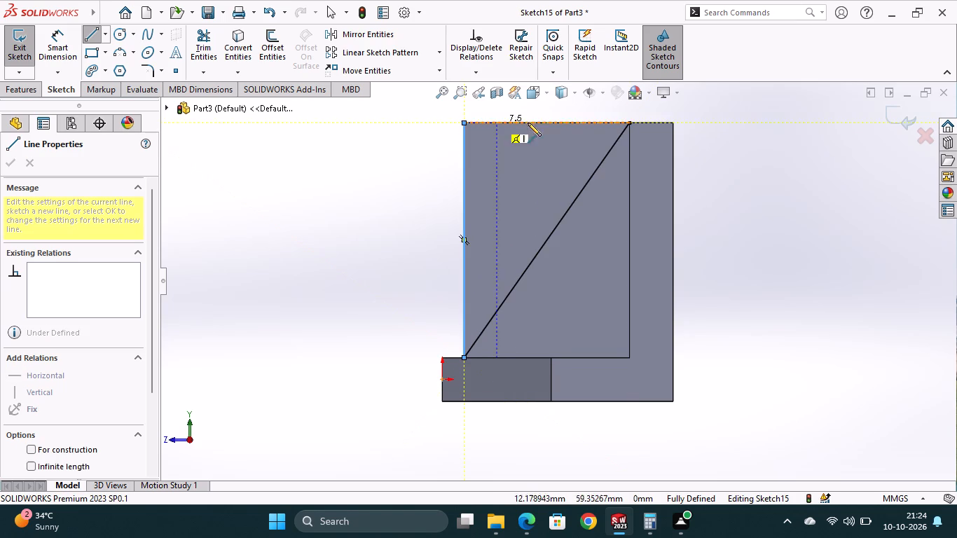
click(630, 121)
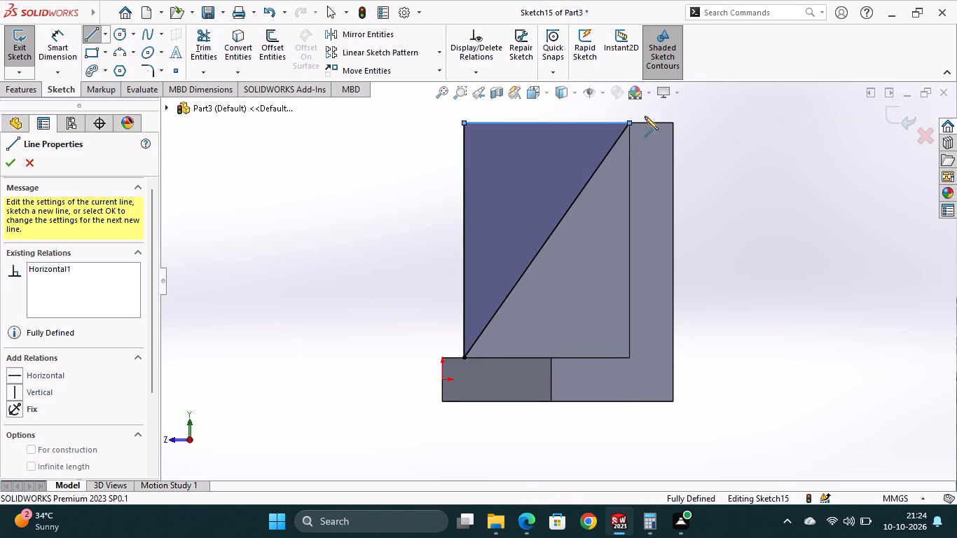
key(Escape)
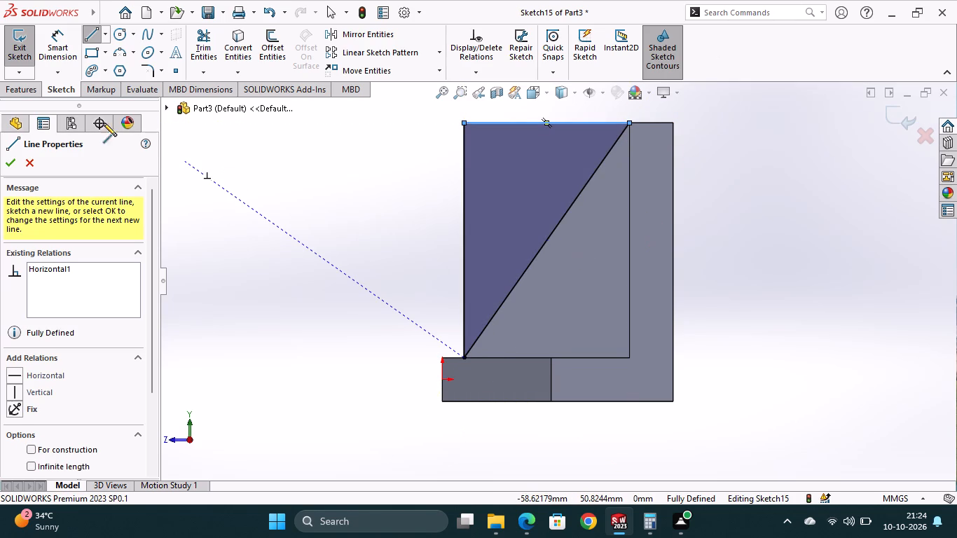
click(28, 55)
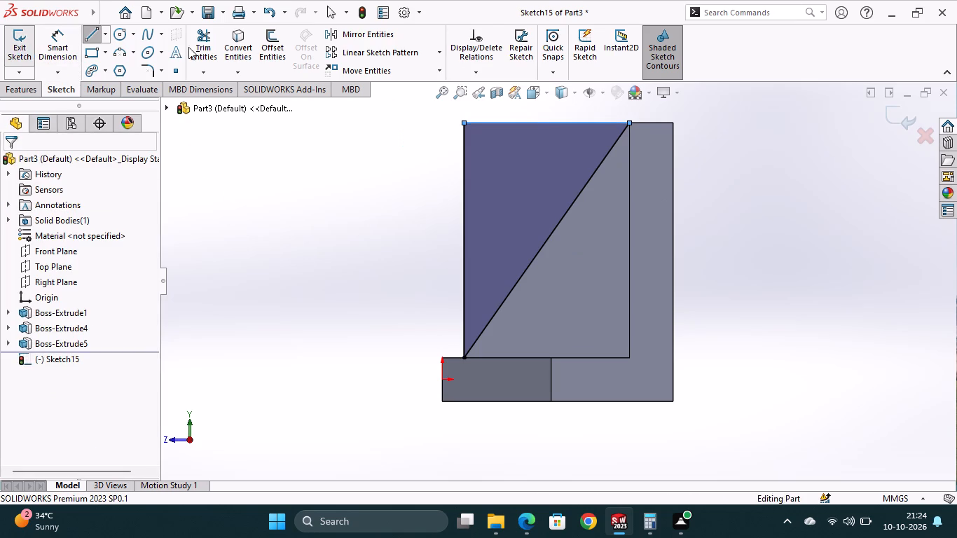
Cut-extrude the triangle 10 mm blind through the gusset's thickness, leaving a sloped rib between base plate and wall.
click(198, 57)
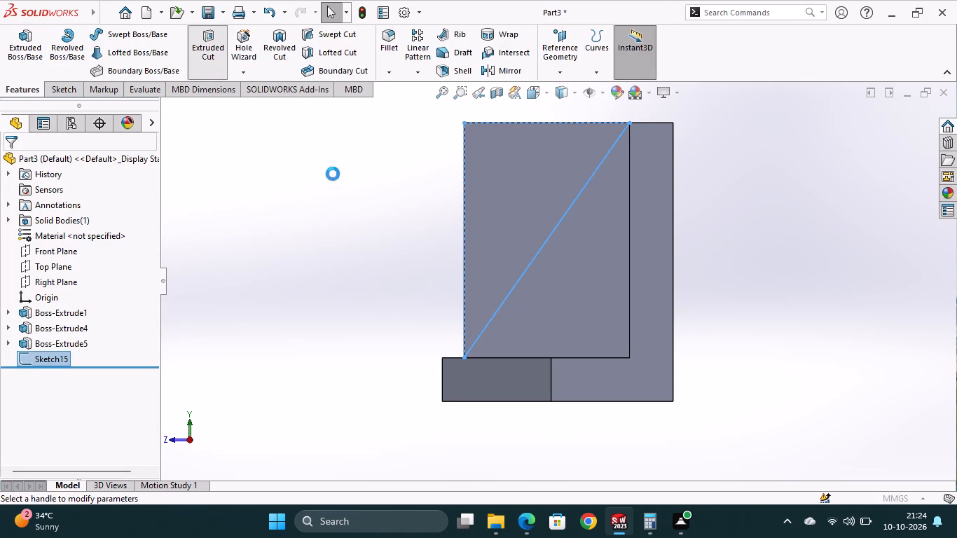
middle_drag(292, 274, 364, 320)
scroll(312, 290, down, 1)
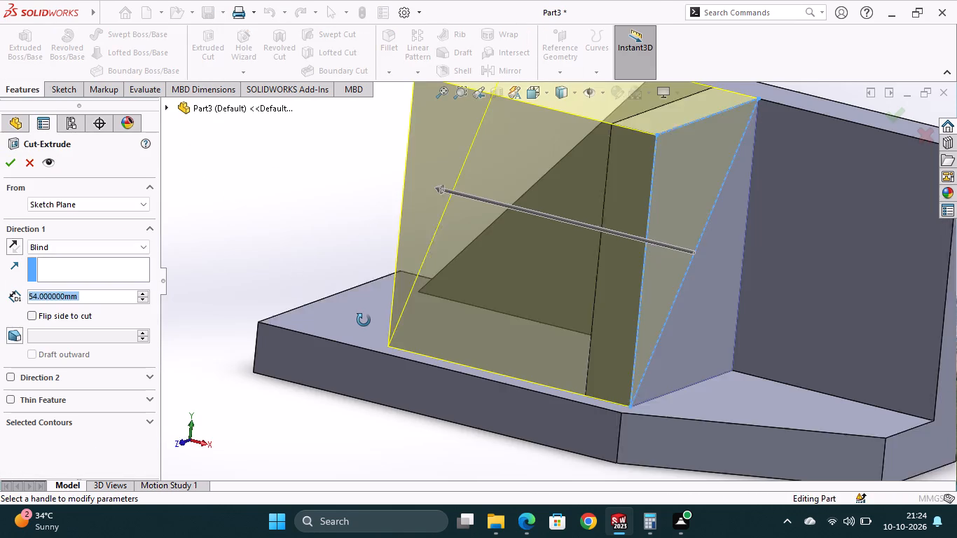
middle_drag(364, 320, 357, 312)
scroll(354, 308, up, 1)
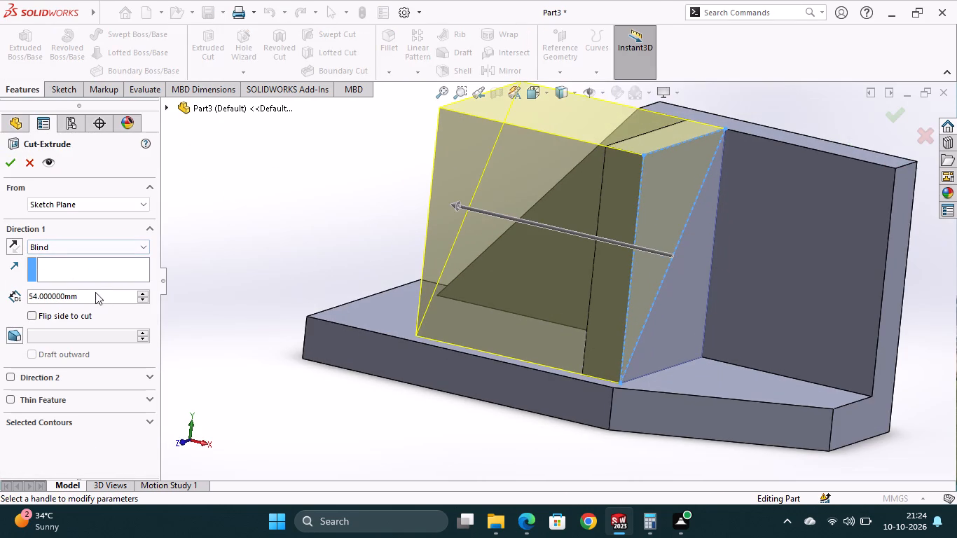
click(89, 292)
click(88, 292)
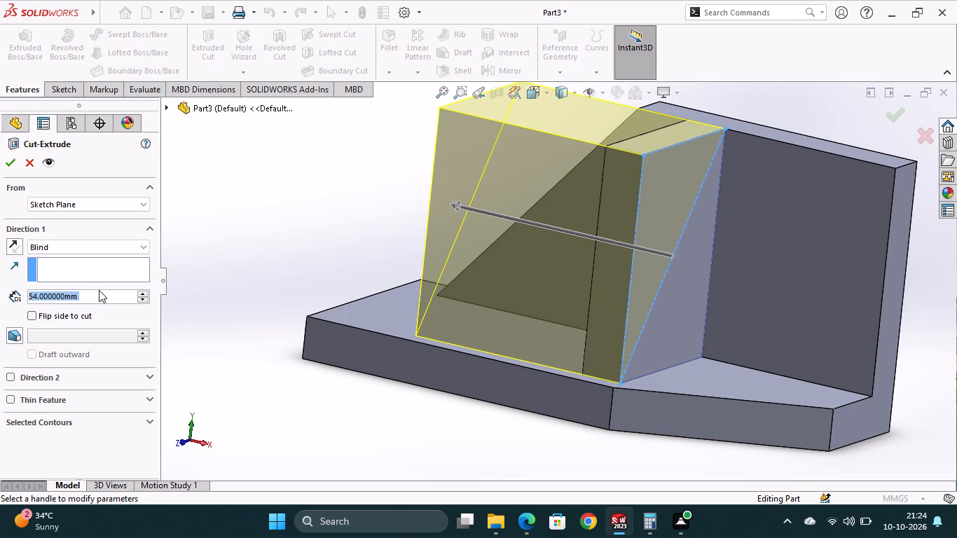
text(10)
key(Return)
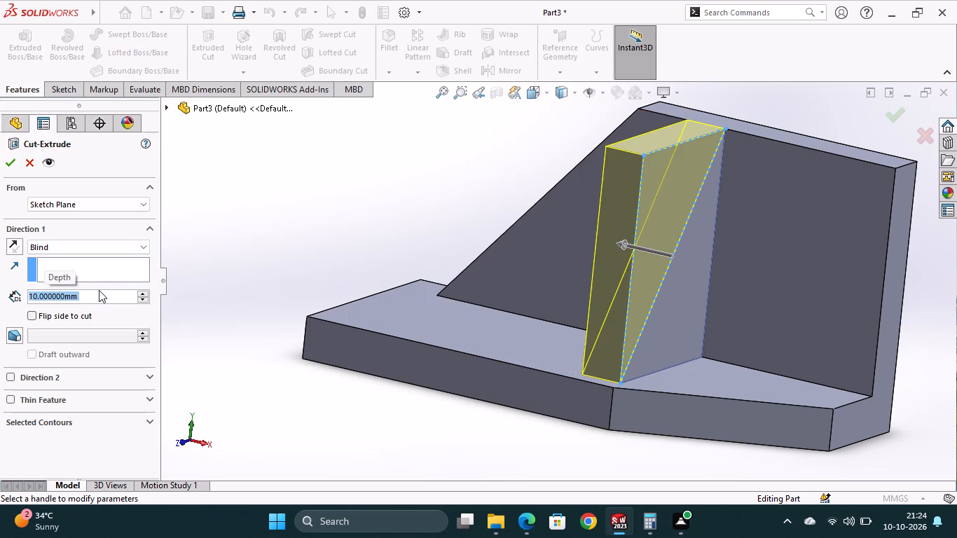
click(895, 116)
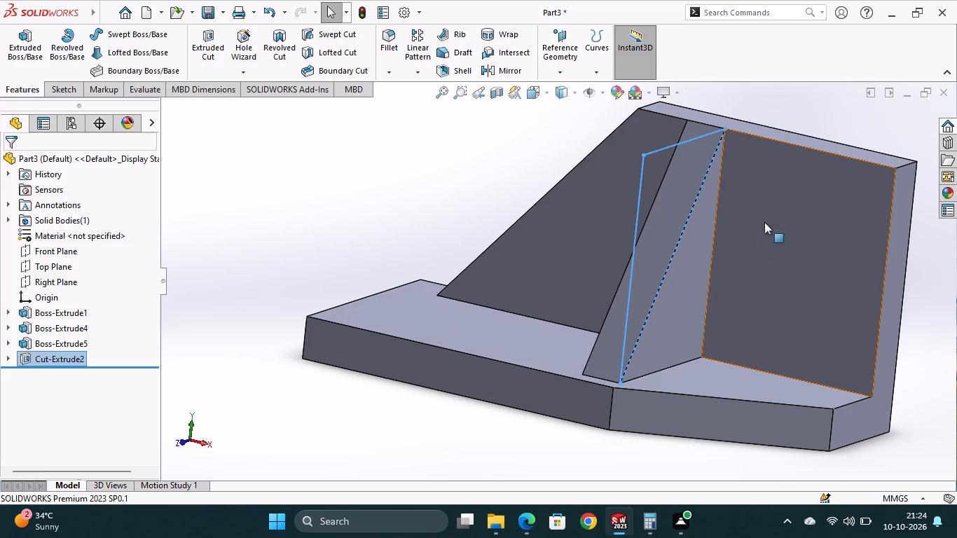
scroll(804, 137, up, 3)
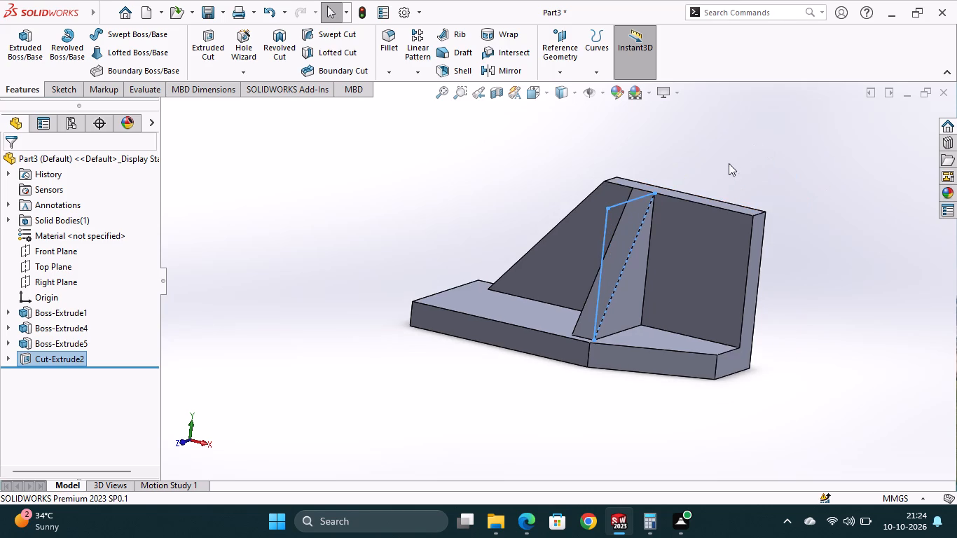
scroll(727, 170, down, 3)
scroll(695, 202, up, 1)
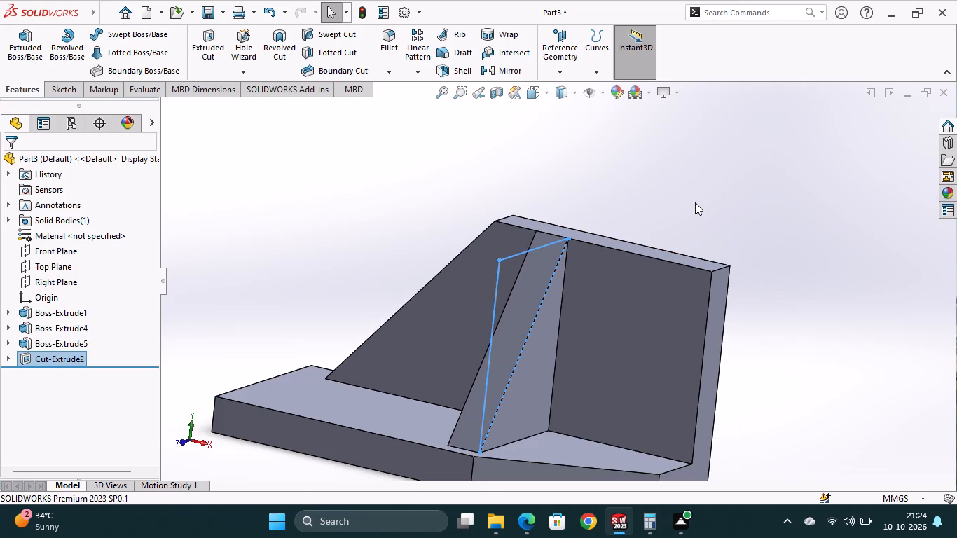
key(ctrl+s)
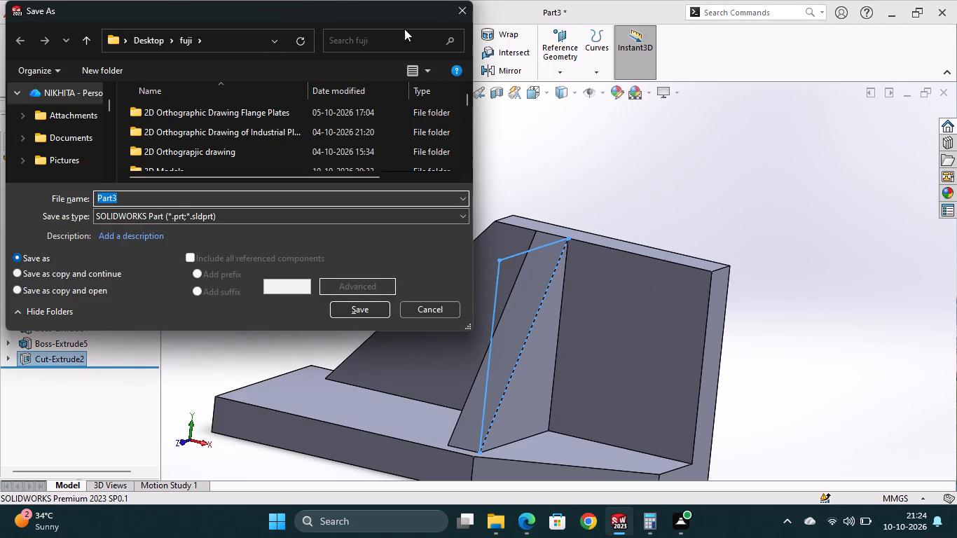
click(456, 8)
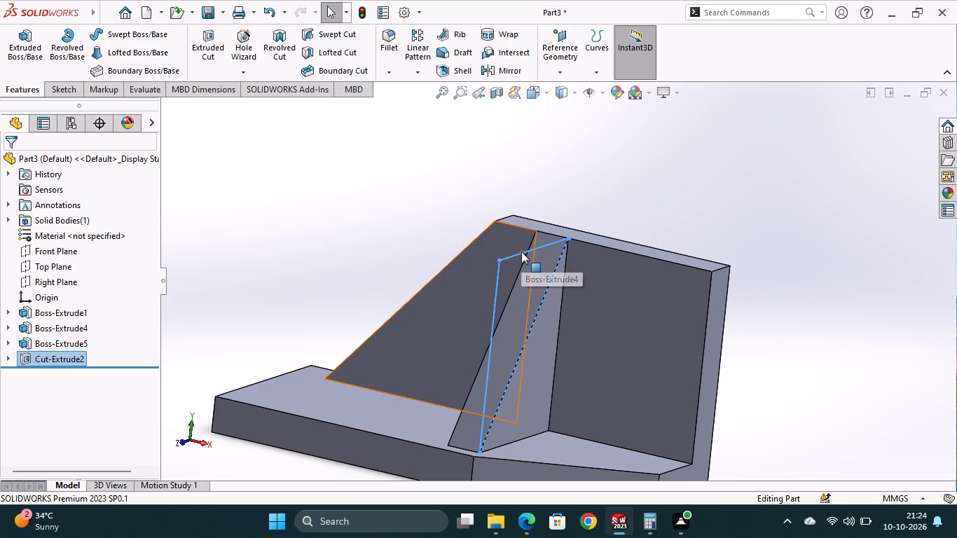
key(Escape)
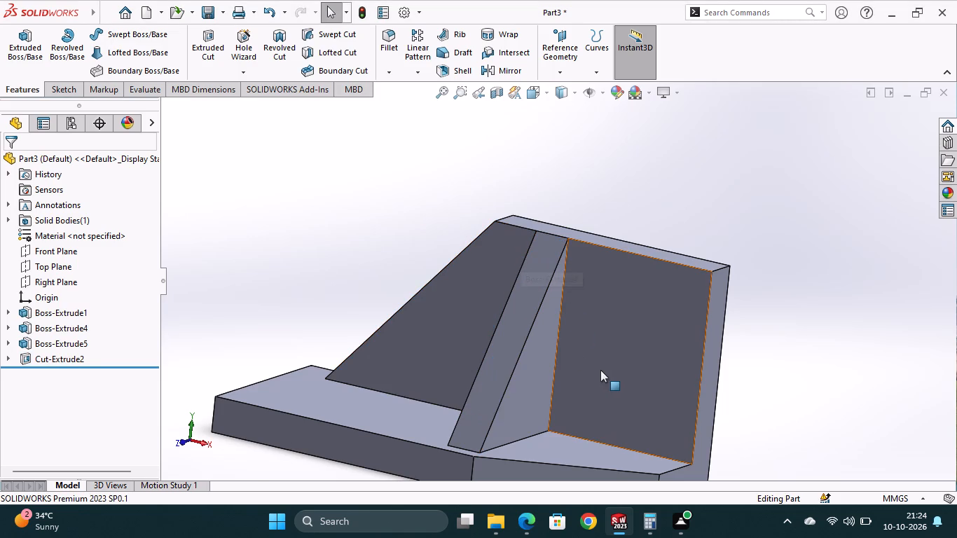
Save the bracket as a SOLIDWORKS part named "3D PART 2" in the fuji folder on the Desktop.
click(188, 439)
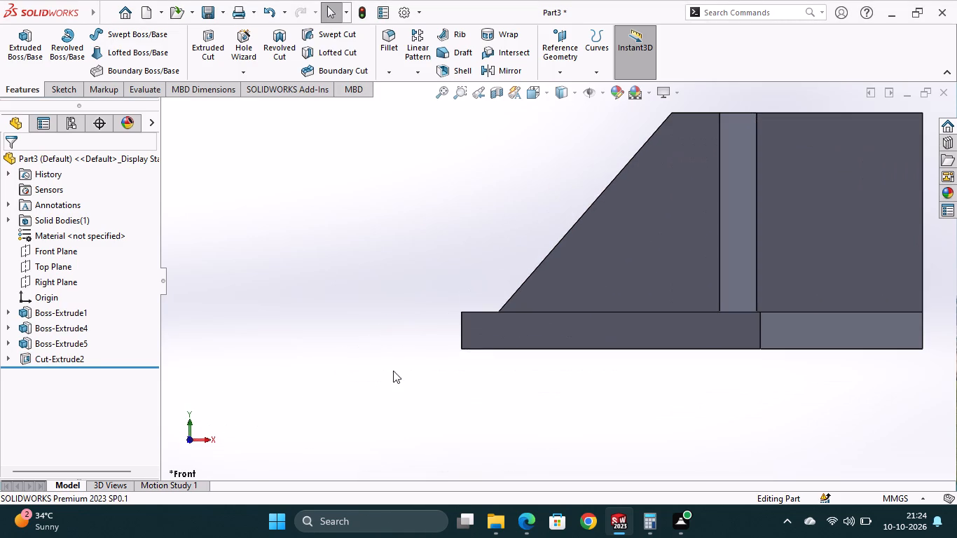
scroll(709, 397, up, 2)
middle_drag(709, 398, 712, 432)
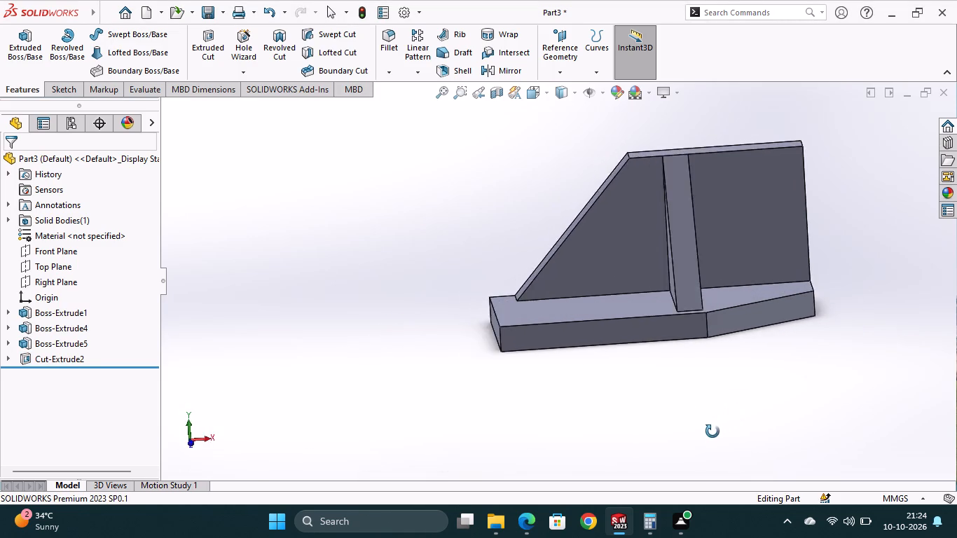
middle_drag(712, 432, 694, 431)
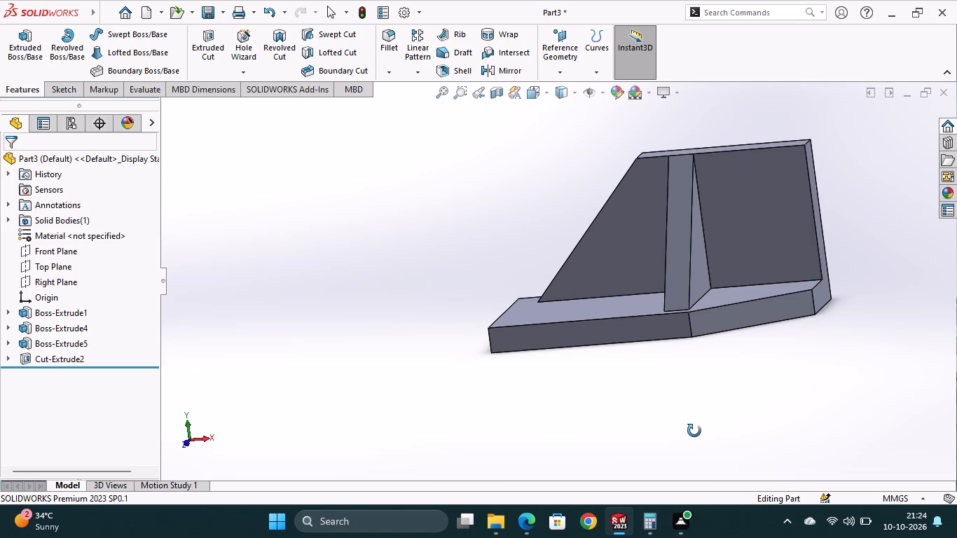
middle_drag(694, 431, 655, 429)
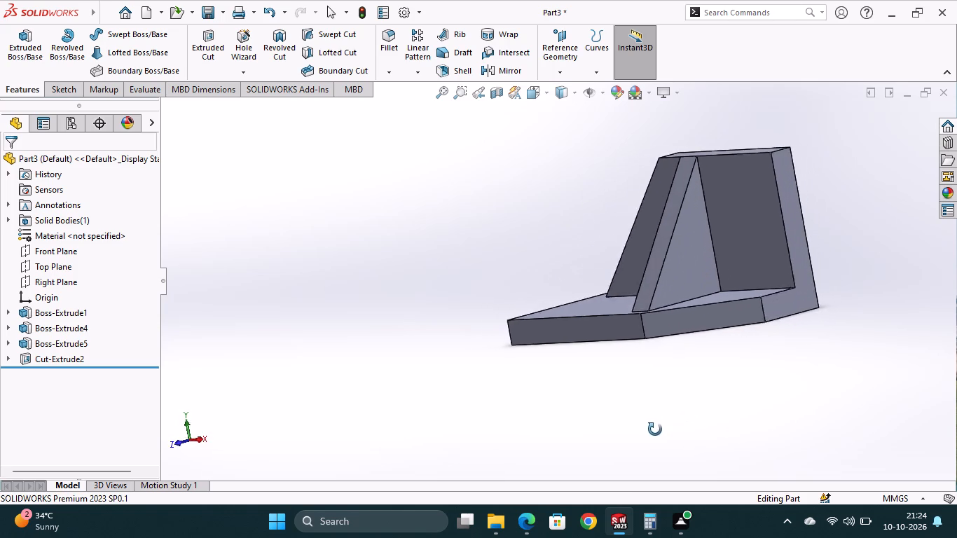
middle_drag(655, 429, 661, 433)
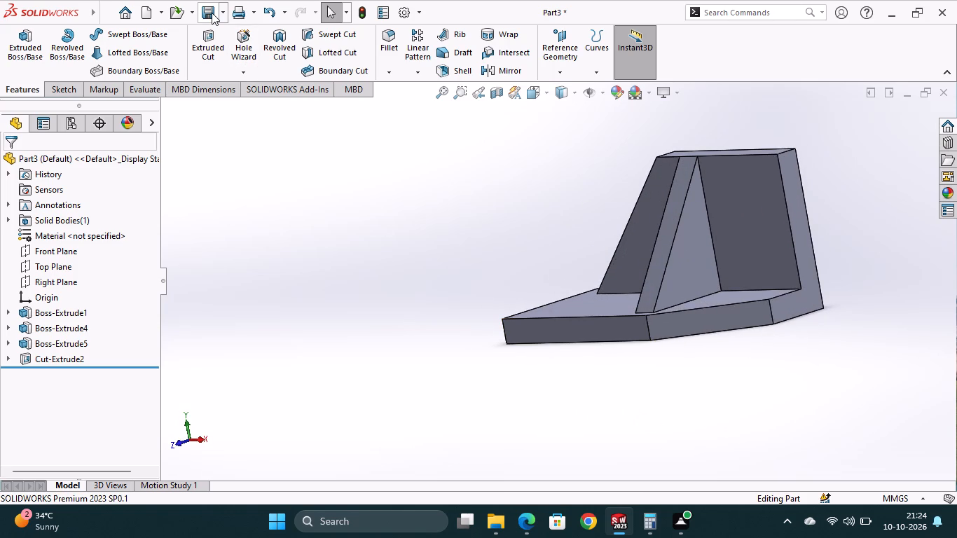
key(ctrl+s)
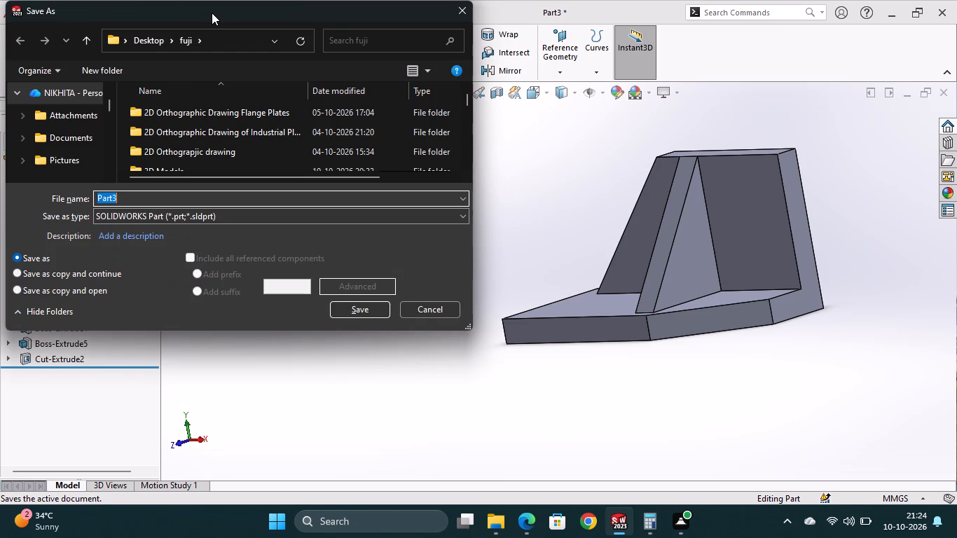
key(BackSpace)
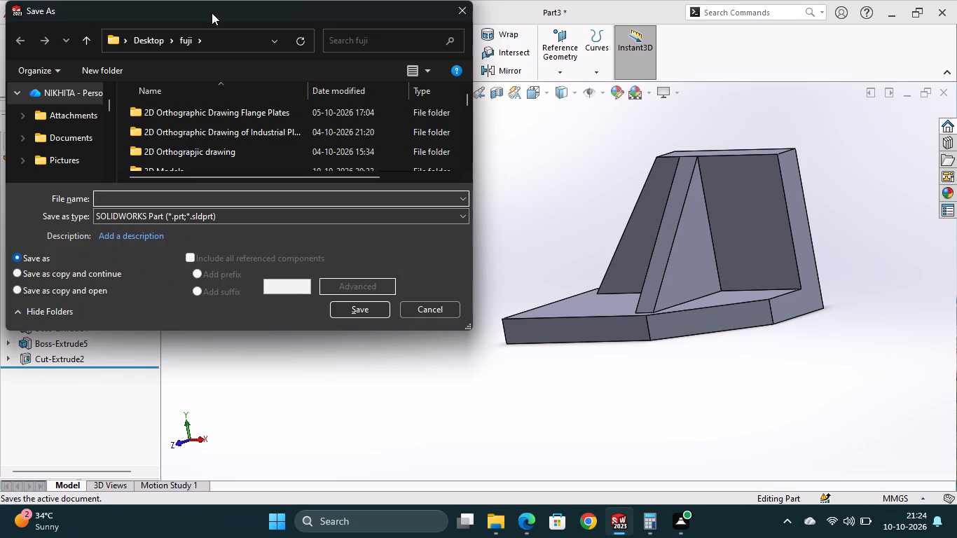
text(3d)
key(space)
key(BackSpace)
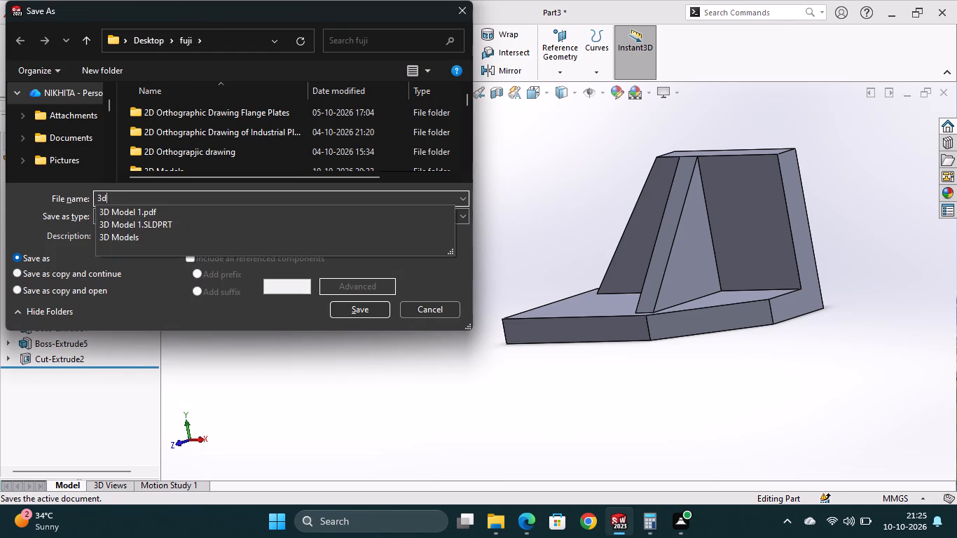
key(BackSpace)
text(D)
key(space)
text(PART)
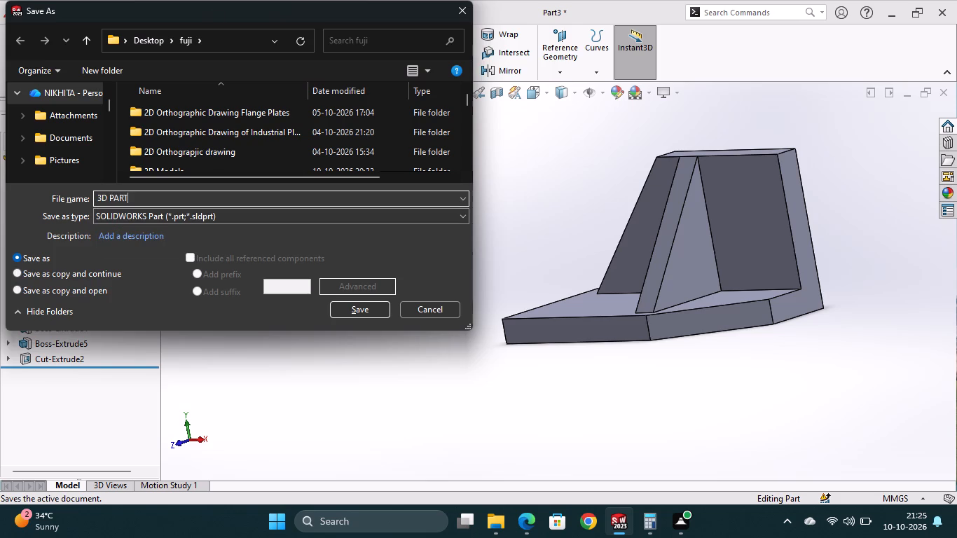
key(space)
key(2)
key(Return)
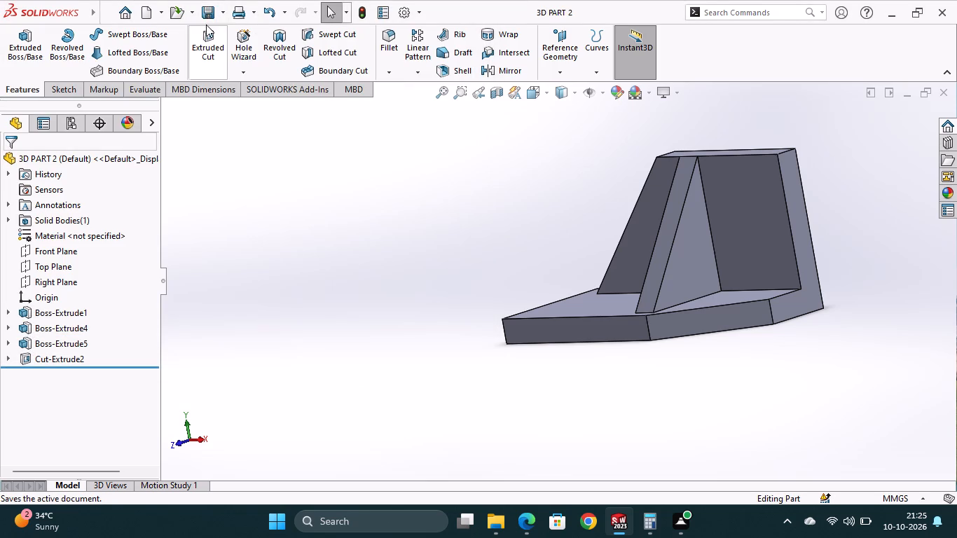
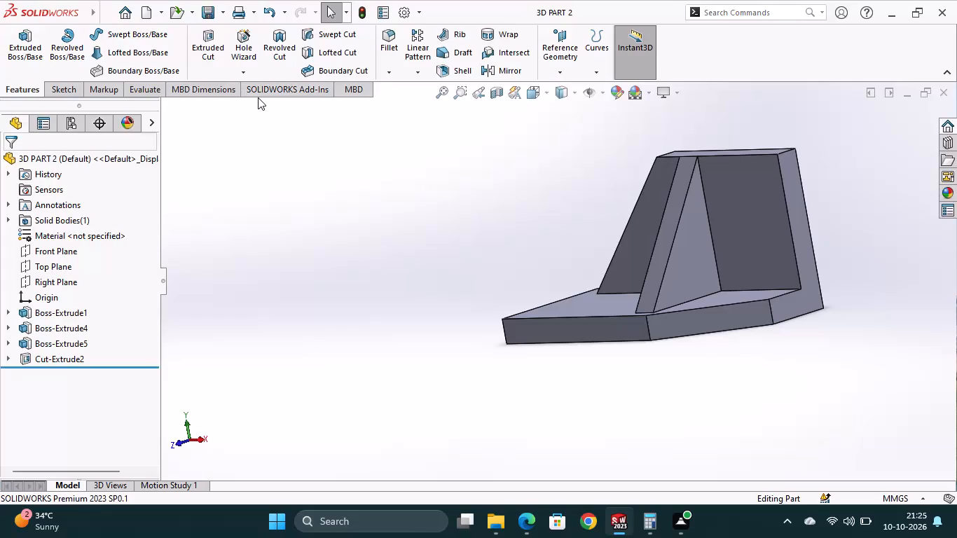
Save the finished ribbed bracket part in its existing file.
key(ctrl+s)
Export the part as an Adobe PDF named 3D PART 2 in the fuji folder on the Desktop.
click(223, 18)
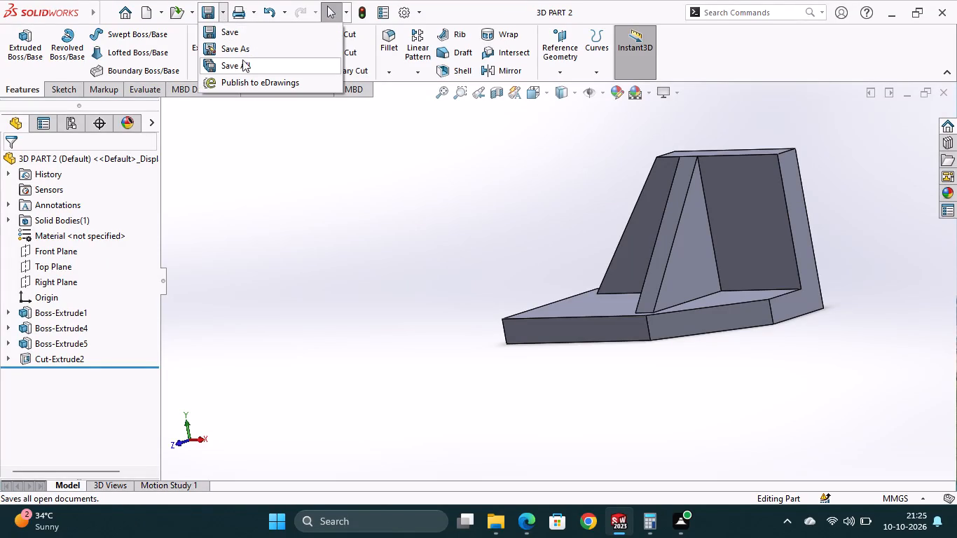
click(247, 50)
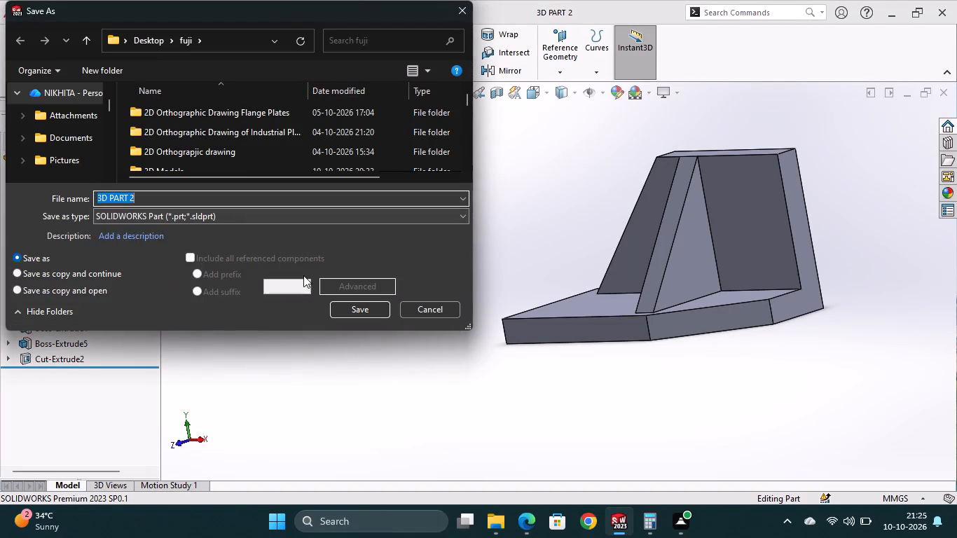
click(293, 217)
click(277, 81)
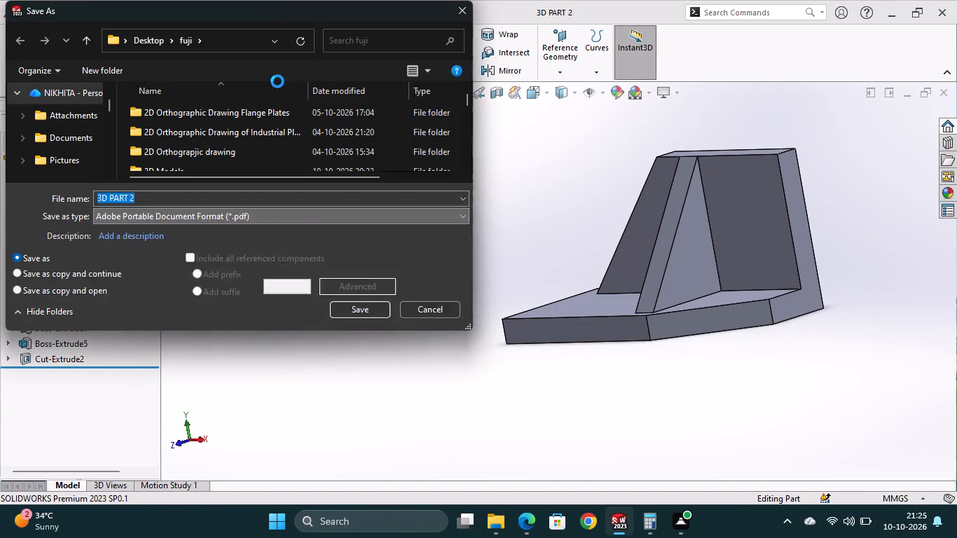
click(362, 345)
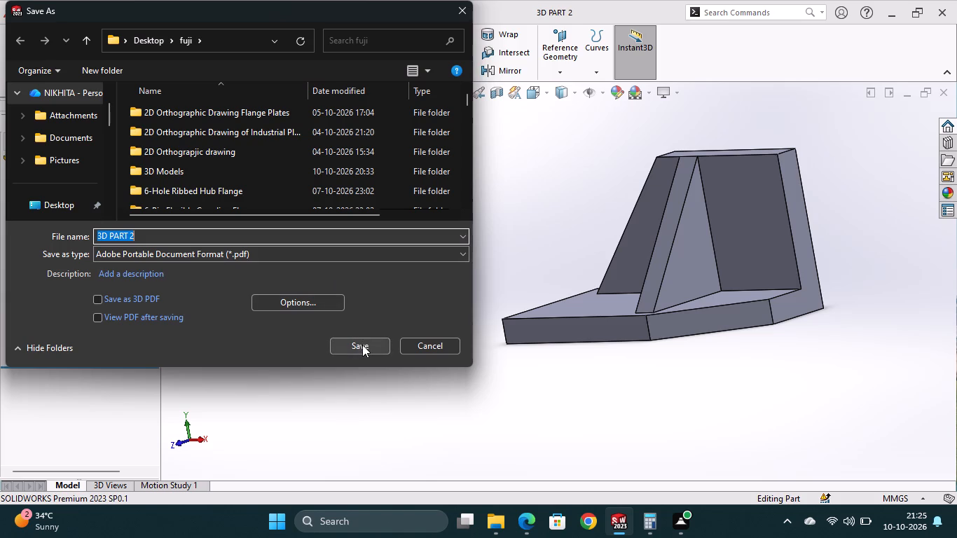